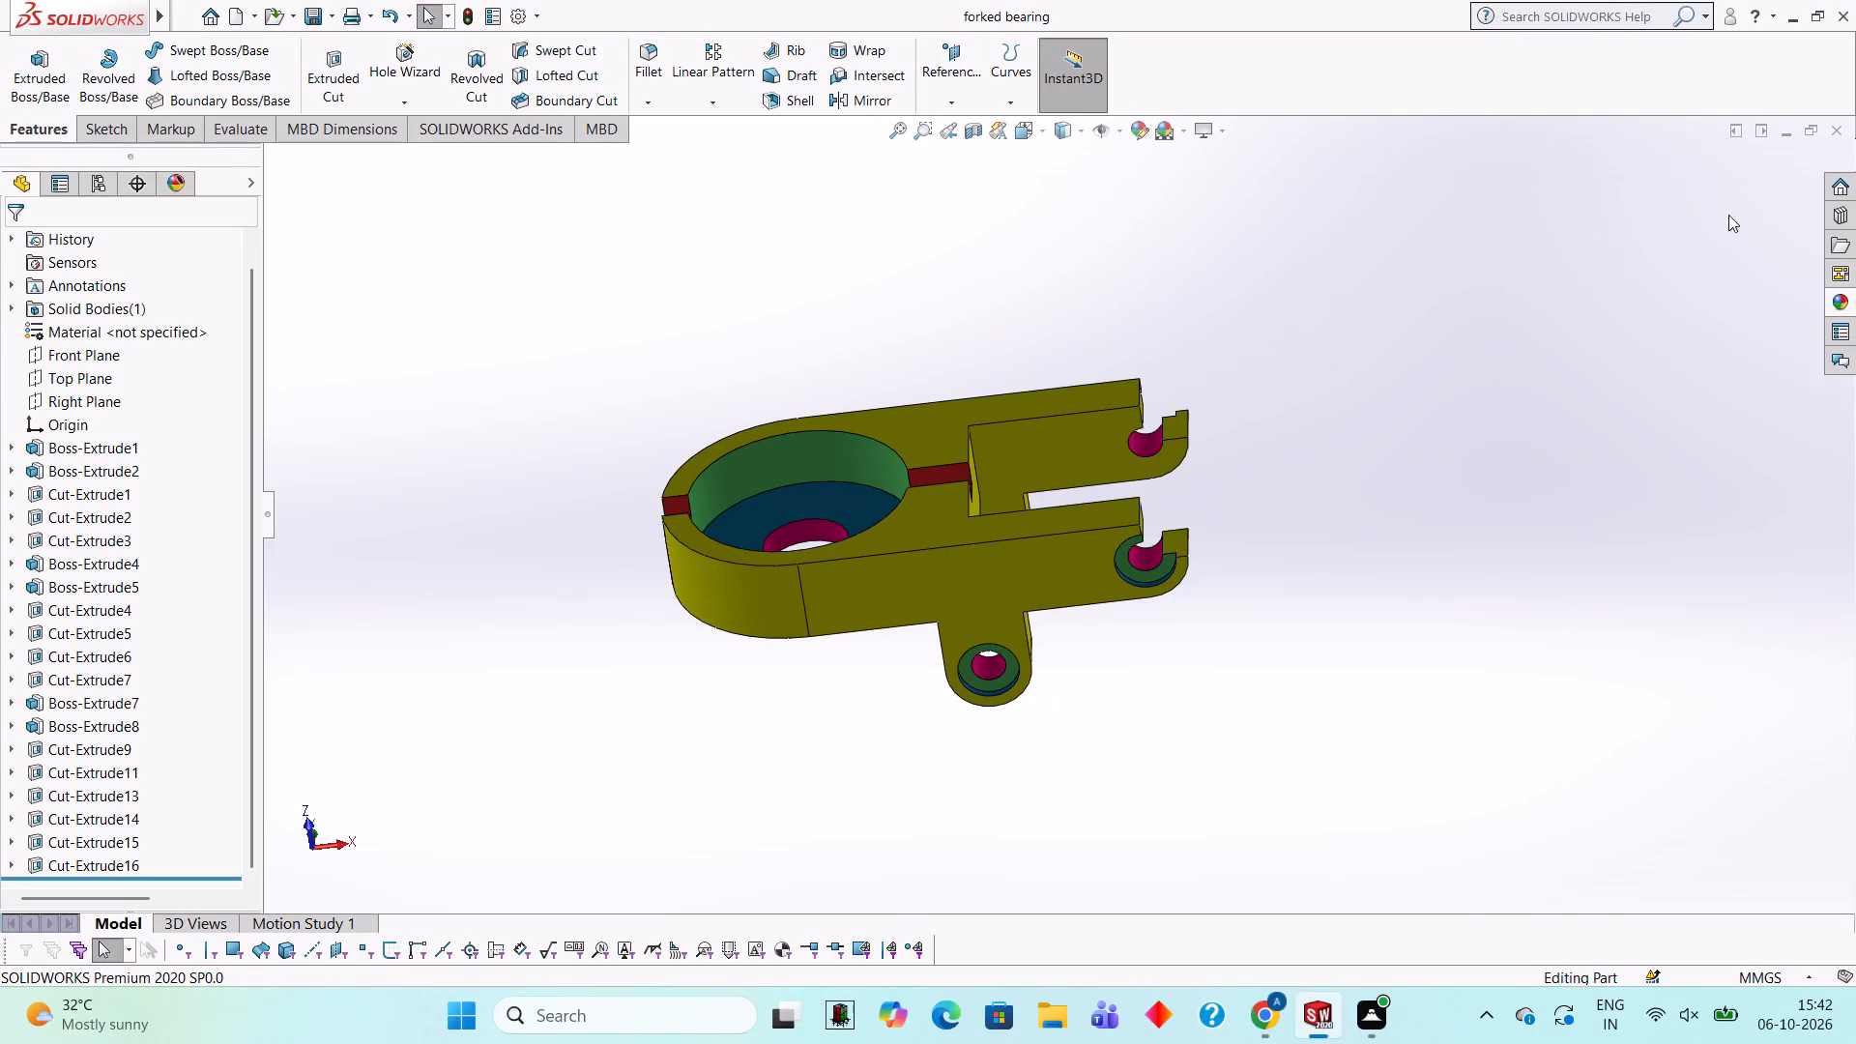
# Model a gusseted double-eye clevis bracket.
# Close the open forked bearing part and create a new part document.
pyautogui.click(1832, 124)
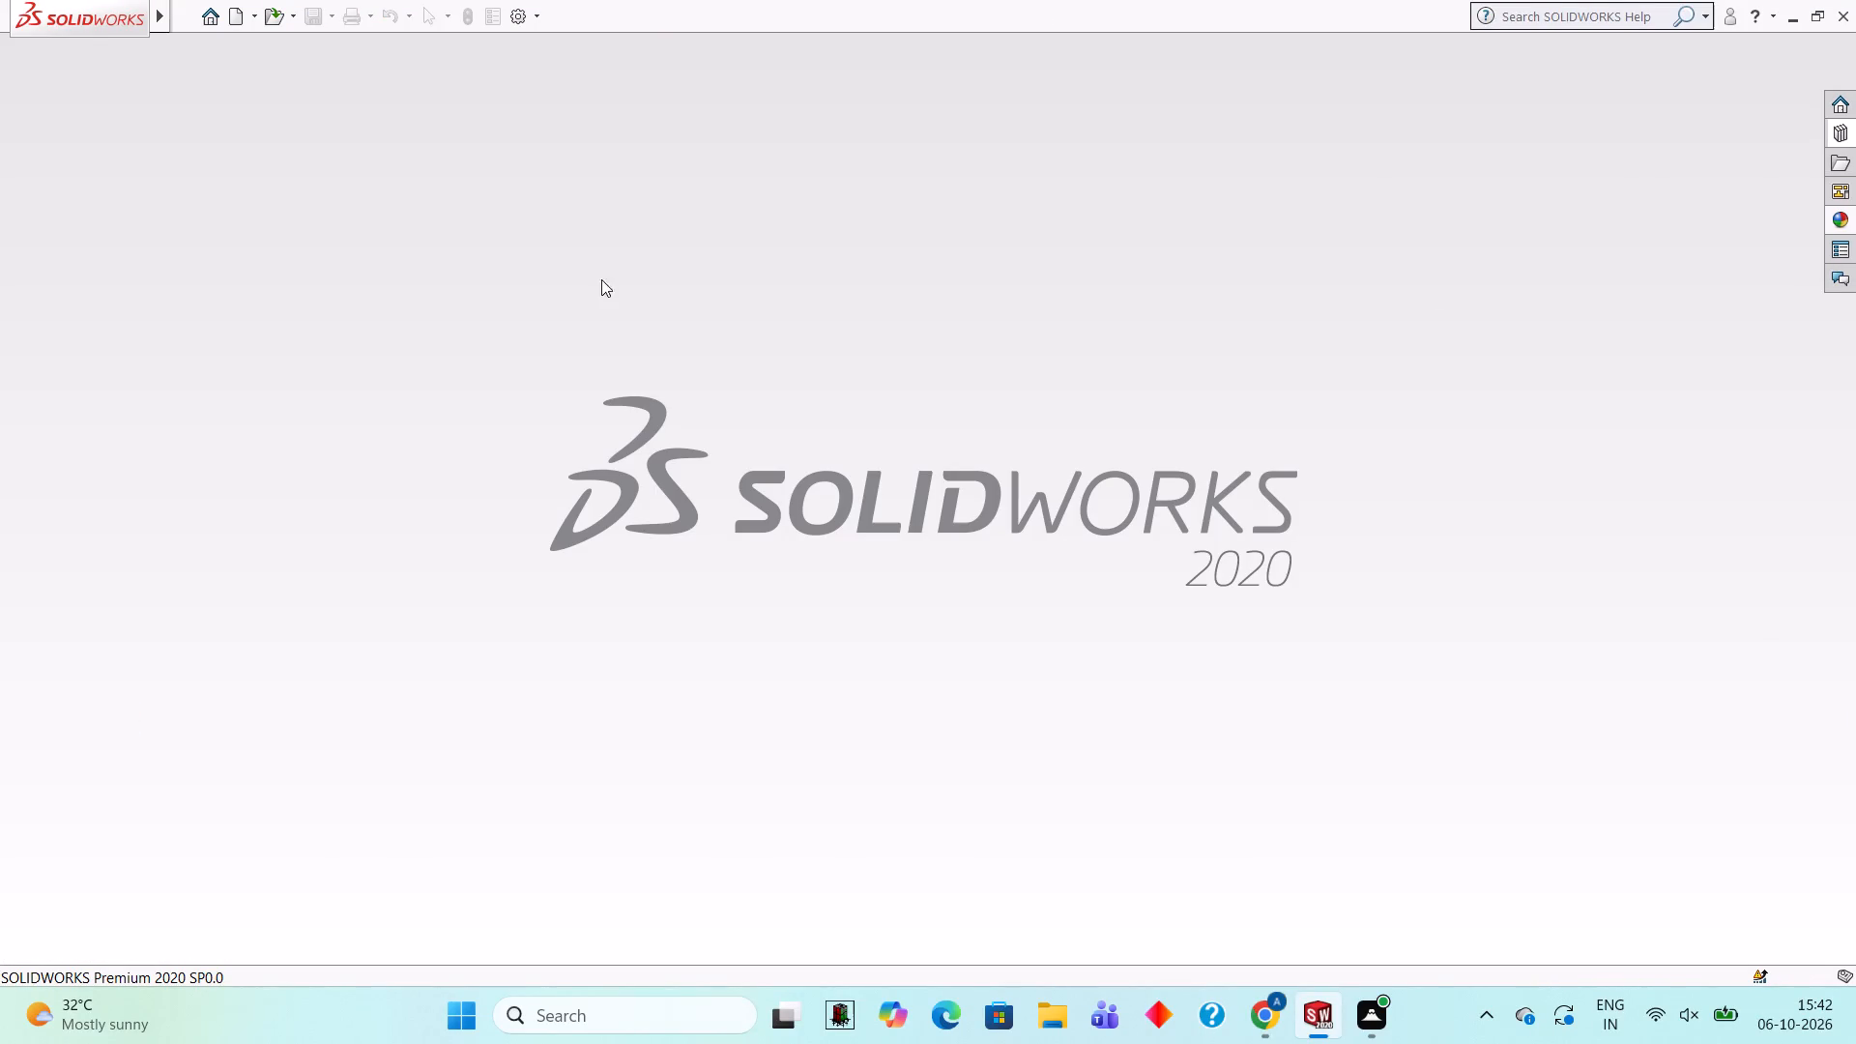
pyautogui.click(241, 14)
pyautogui.click(803, 763)
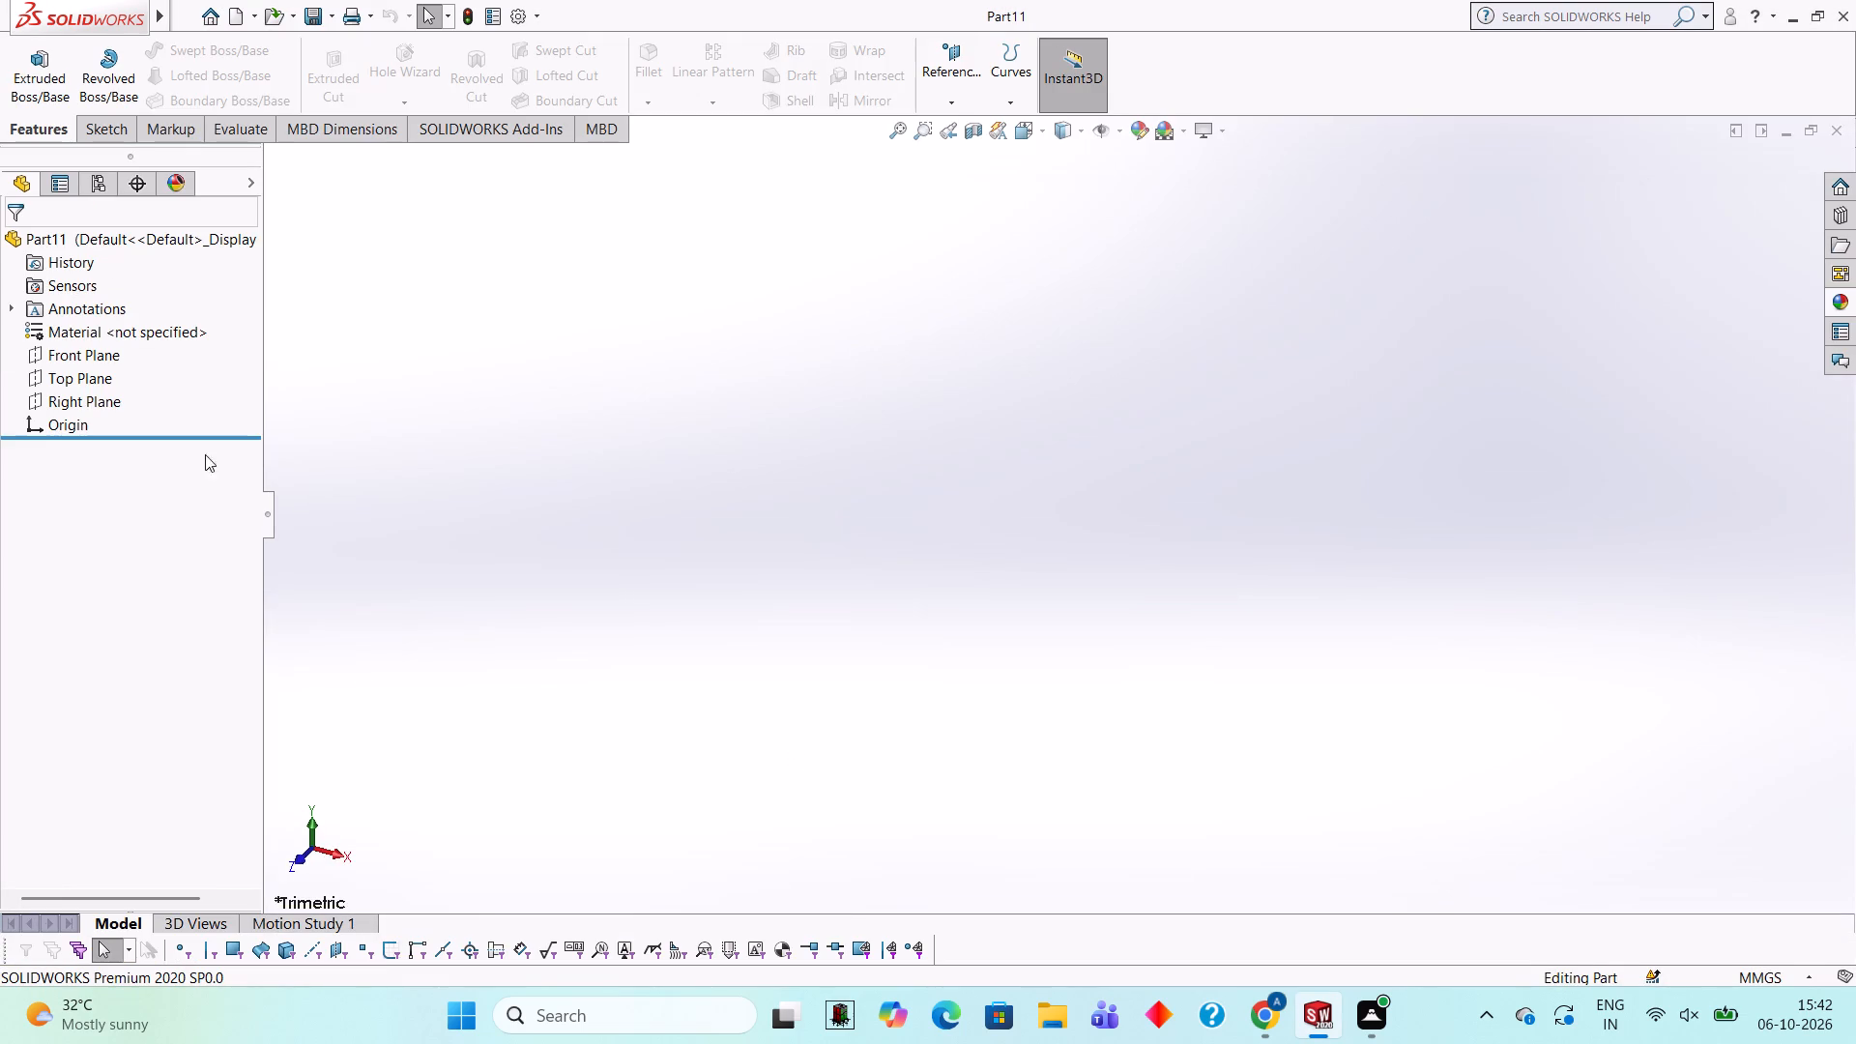
# Sketch a closed rectangle on the Front Plane from the origin, 105 mm wide and 98 mm high, using lines.
pyautogui.click(69, 360)
pyautogui.click(78, 344)
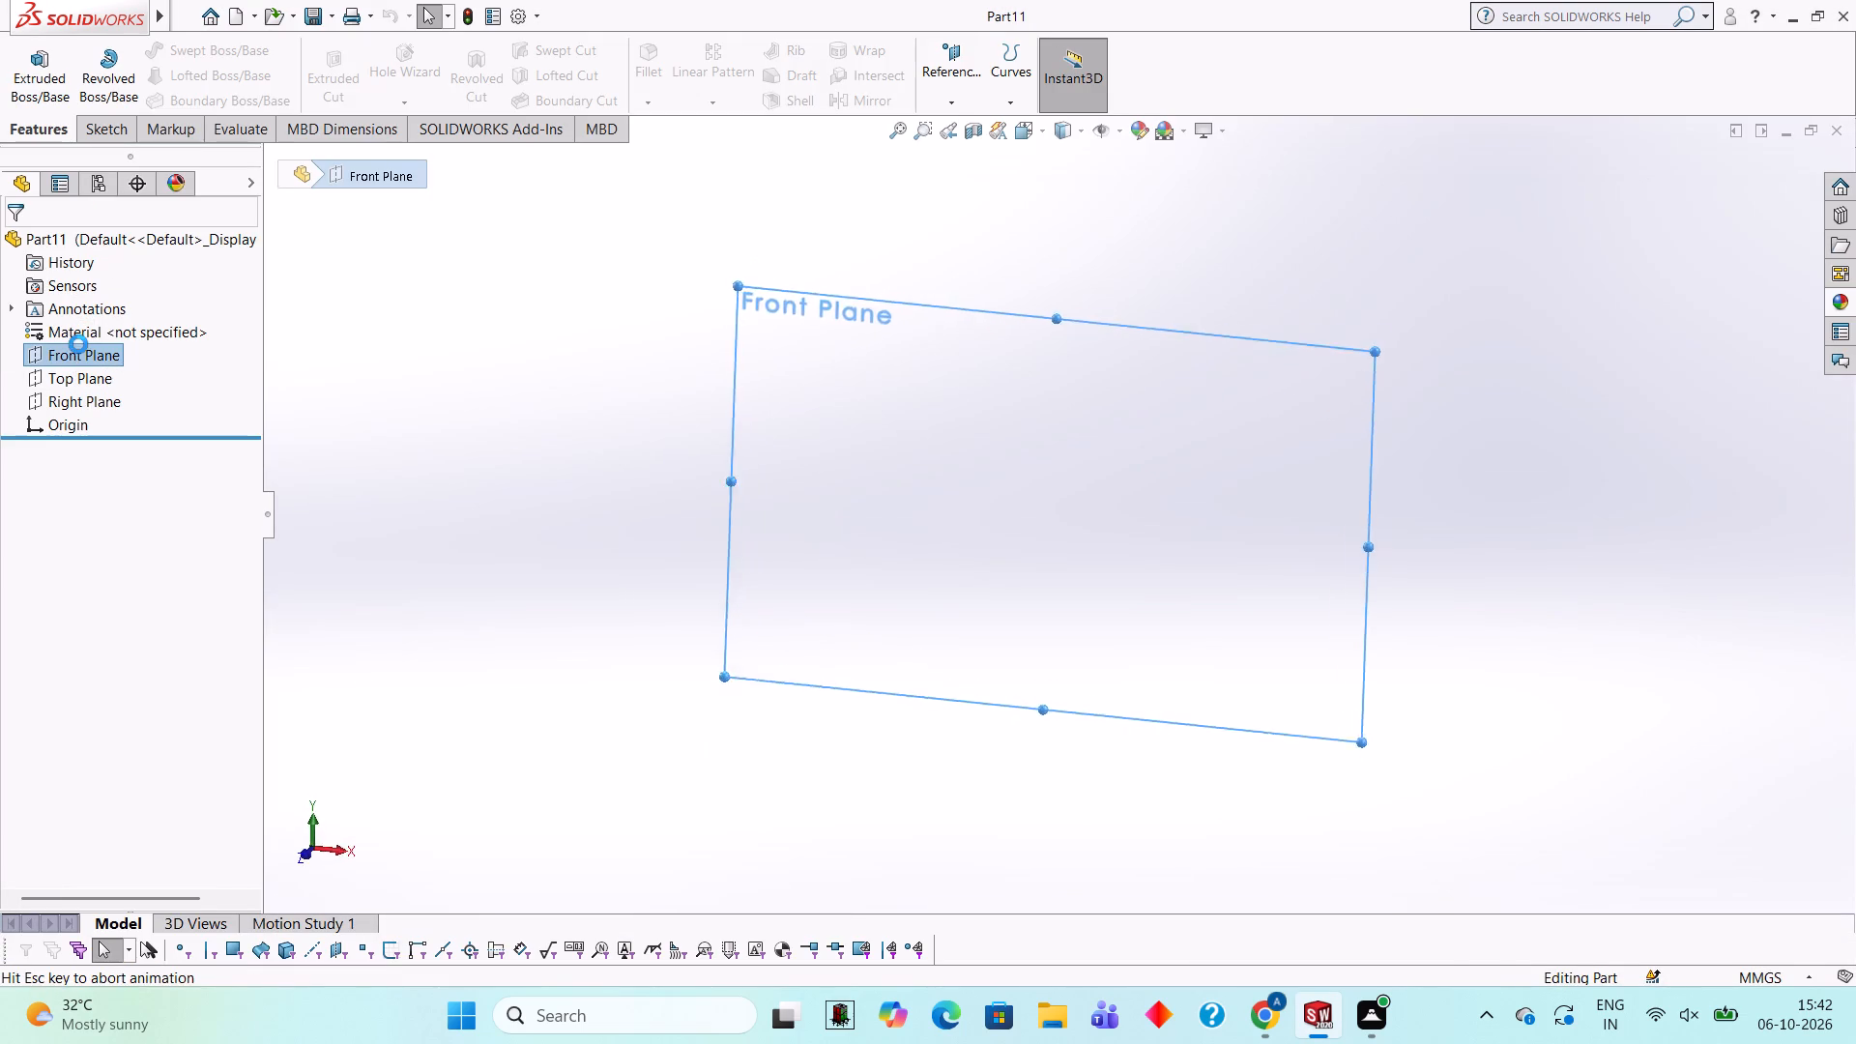
pyautogui.click(879, 498)
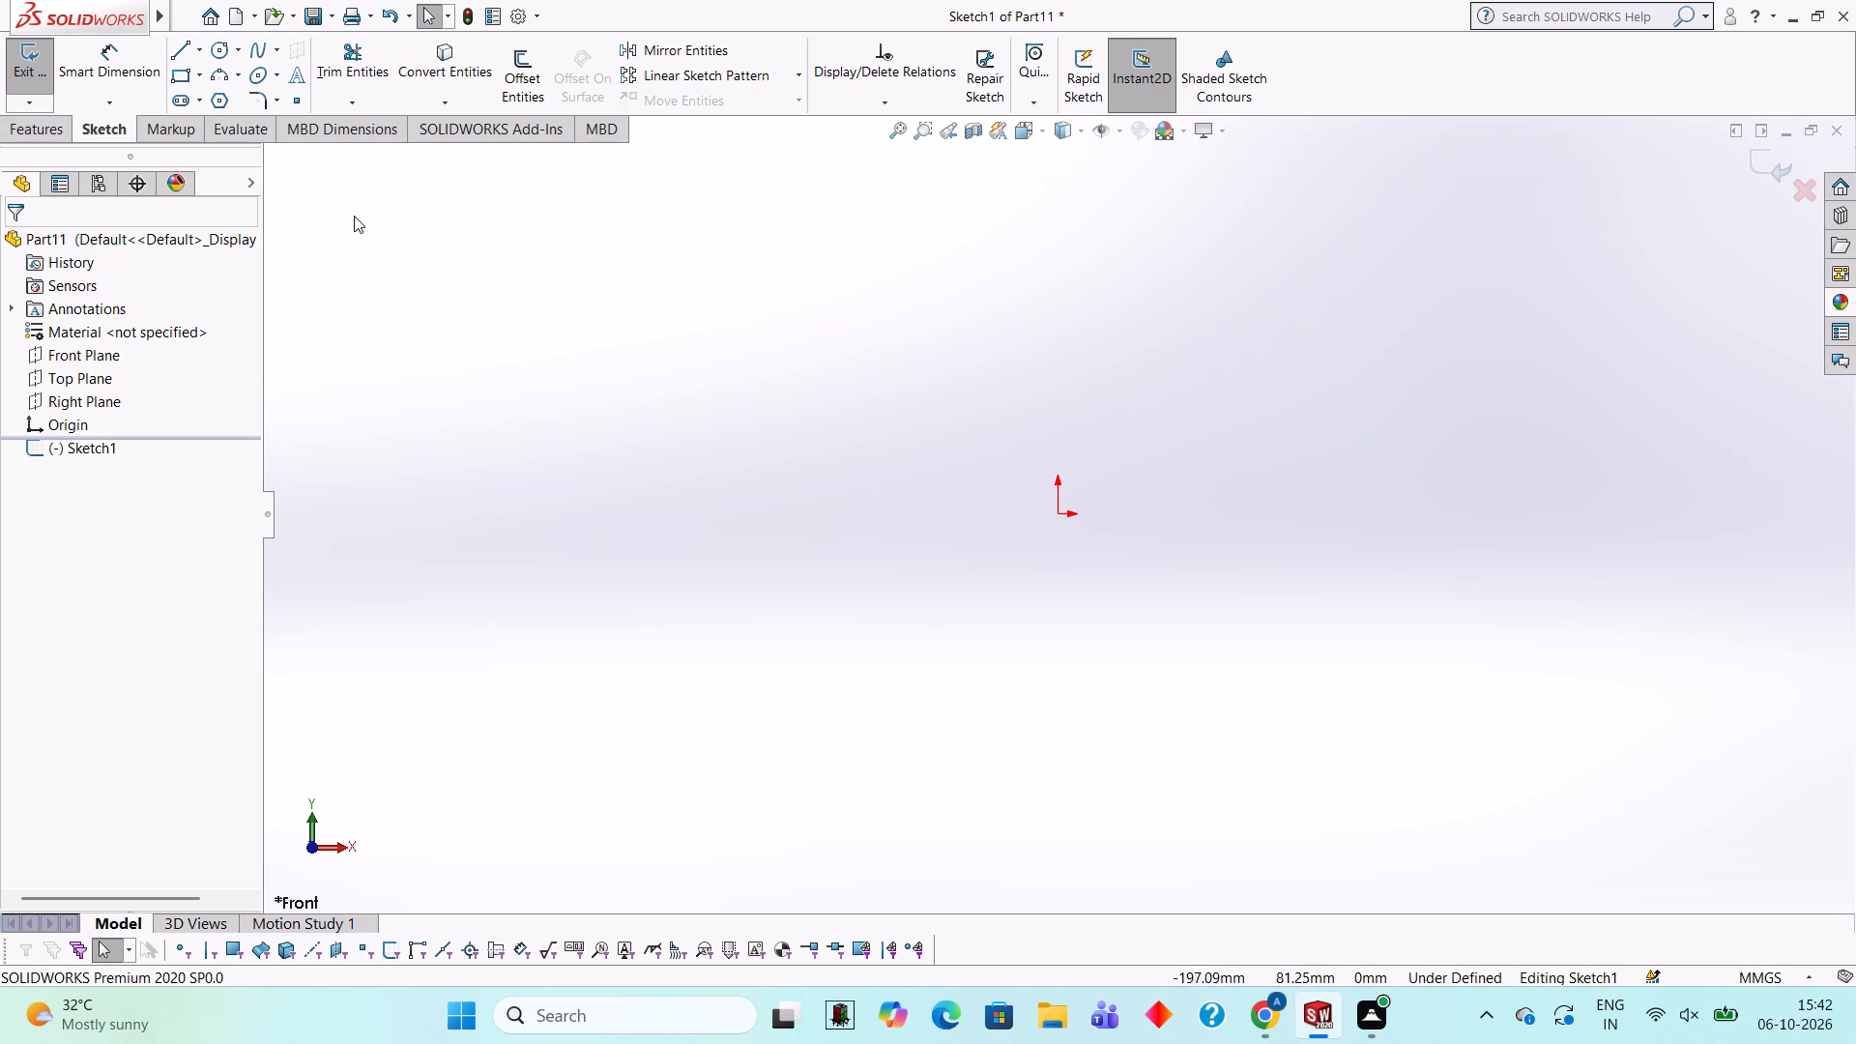
pyautogui.click(188, 51)
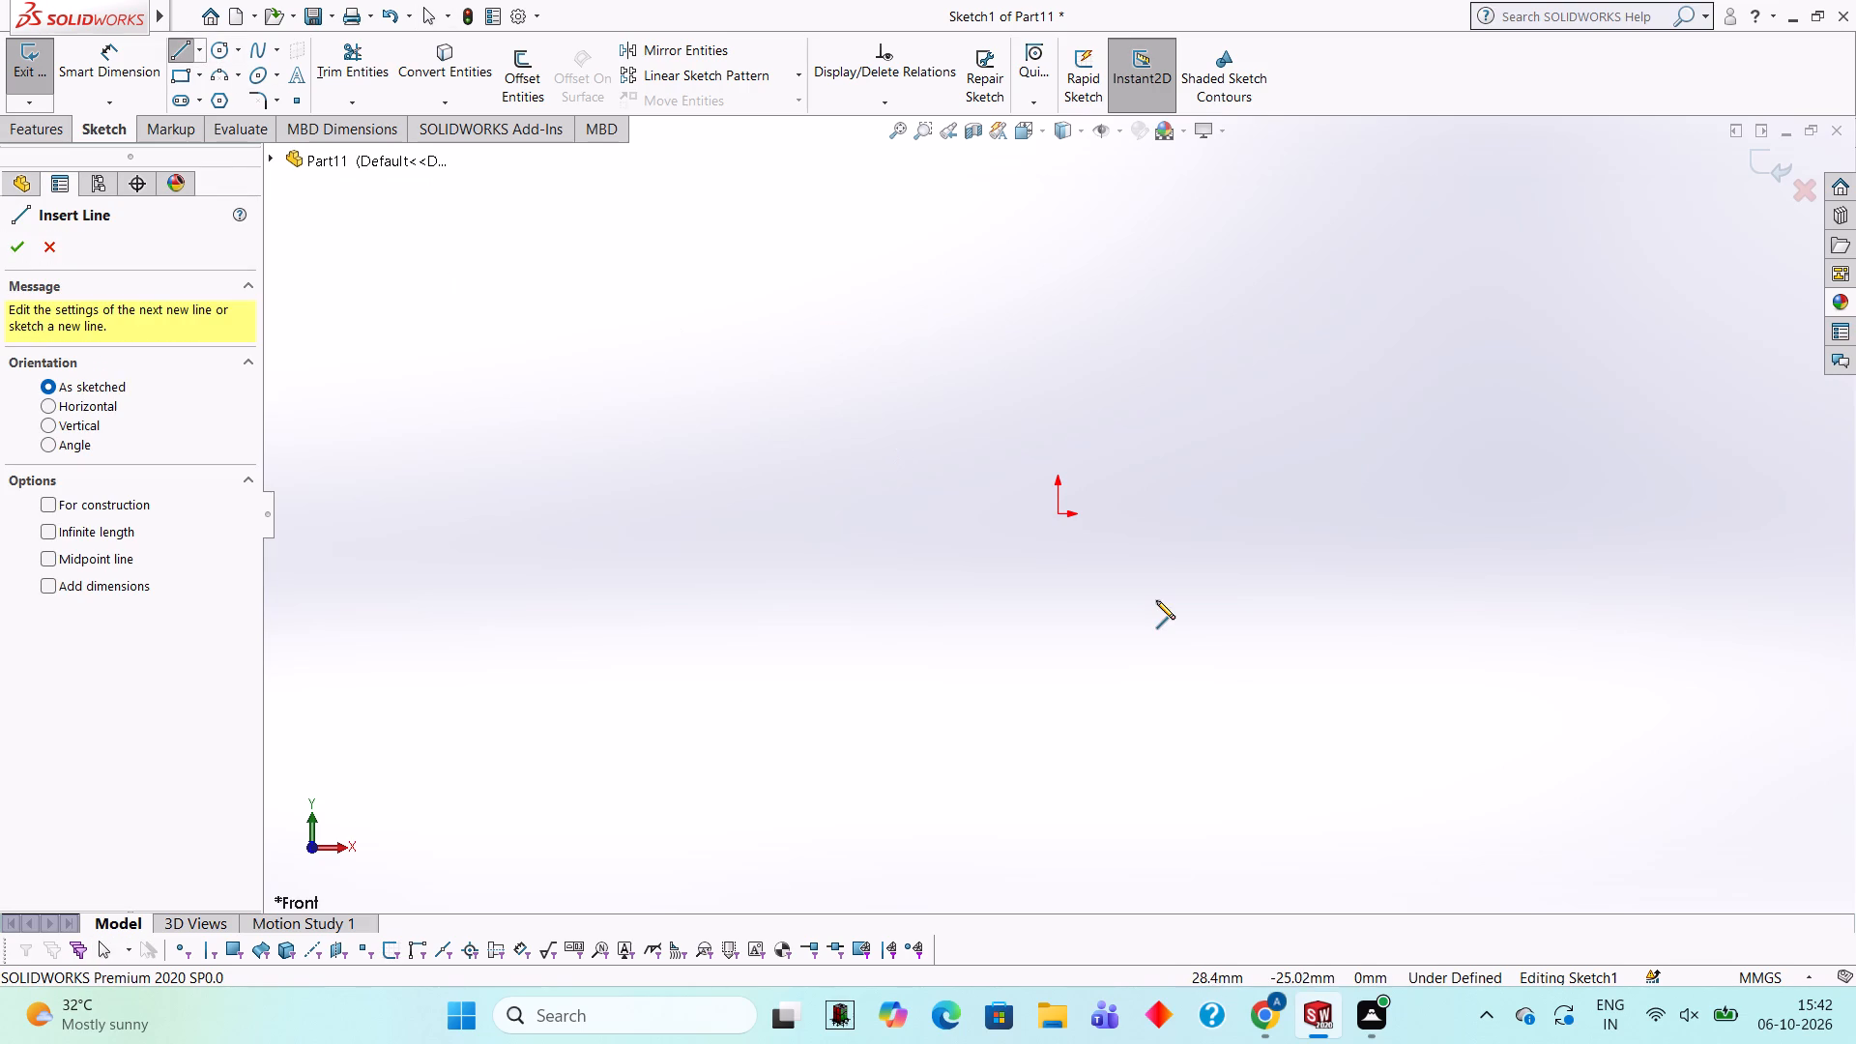
pyautogui.click(1057, 511)
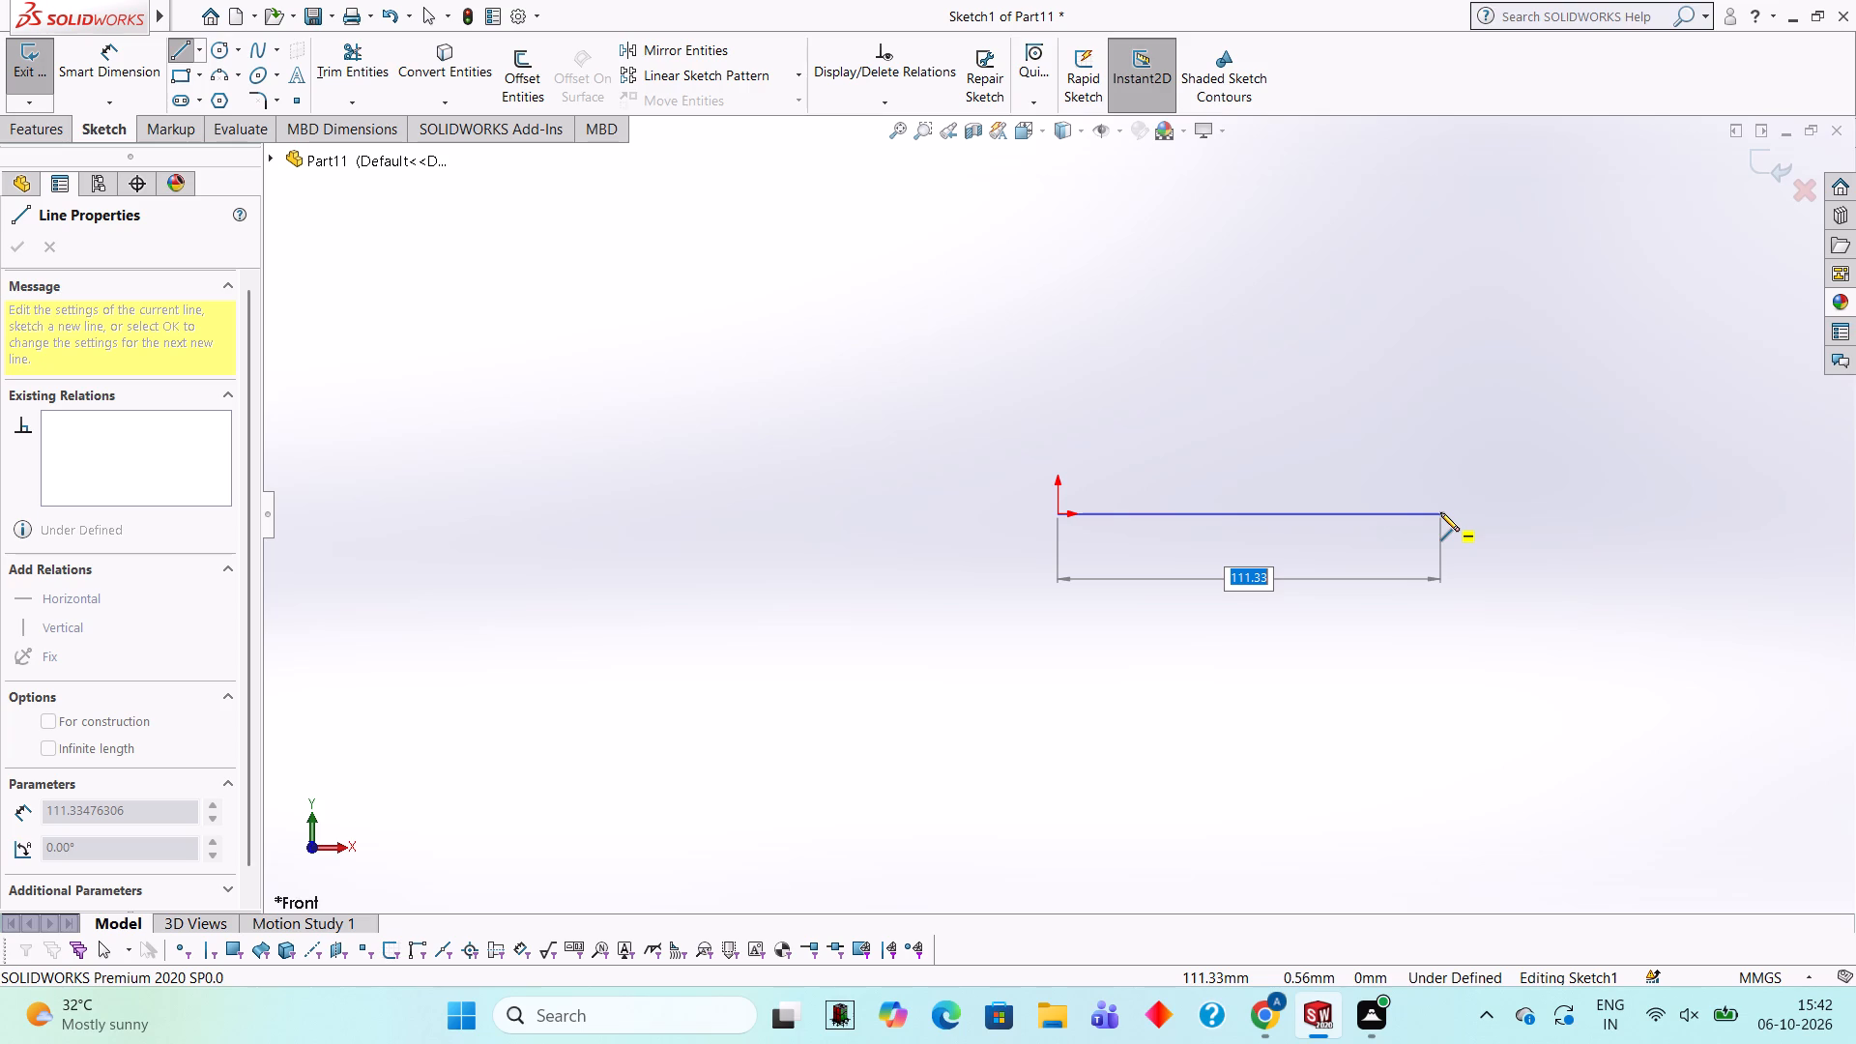
pyautogui.write('105')
pyautogui.press('Return')
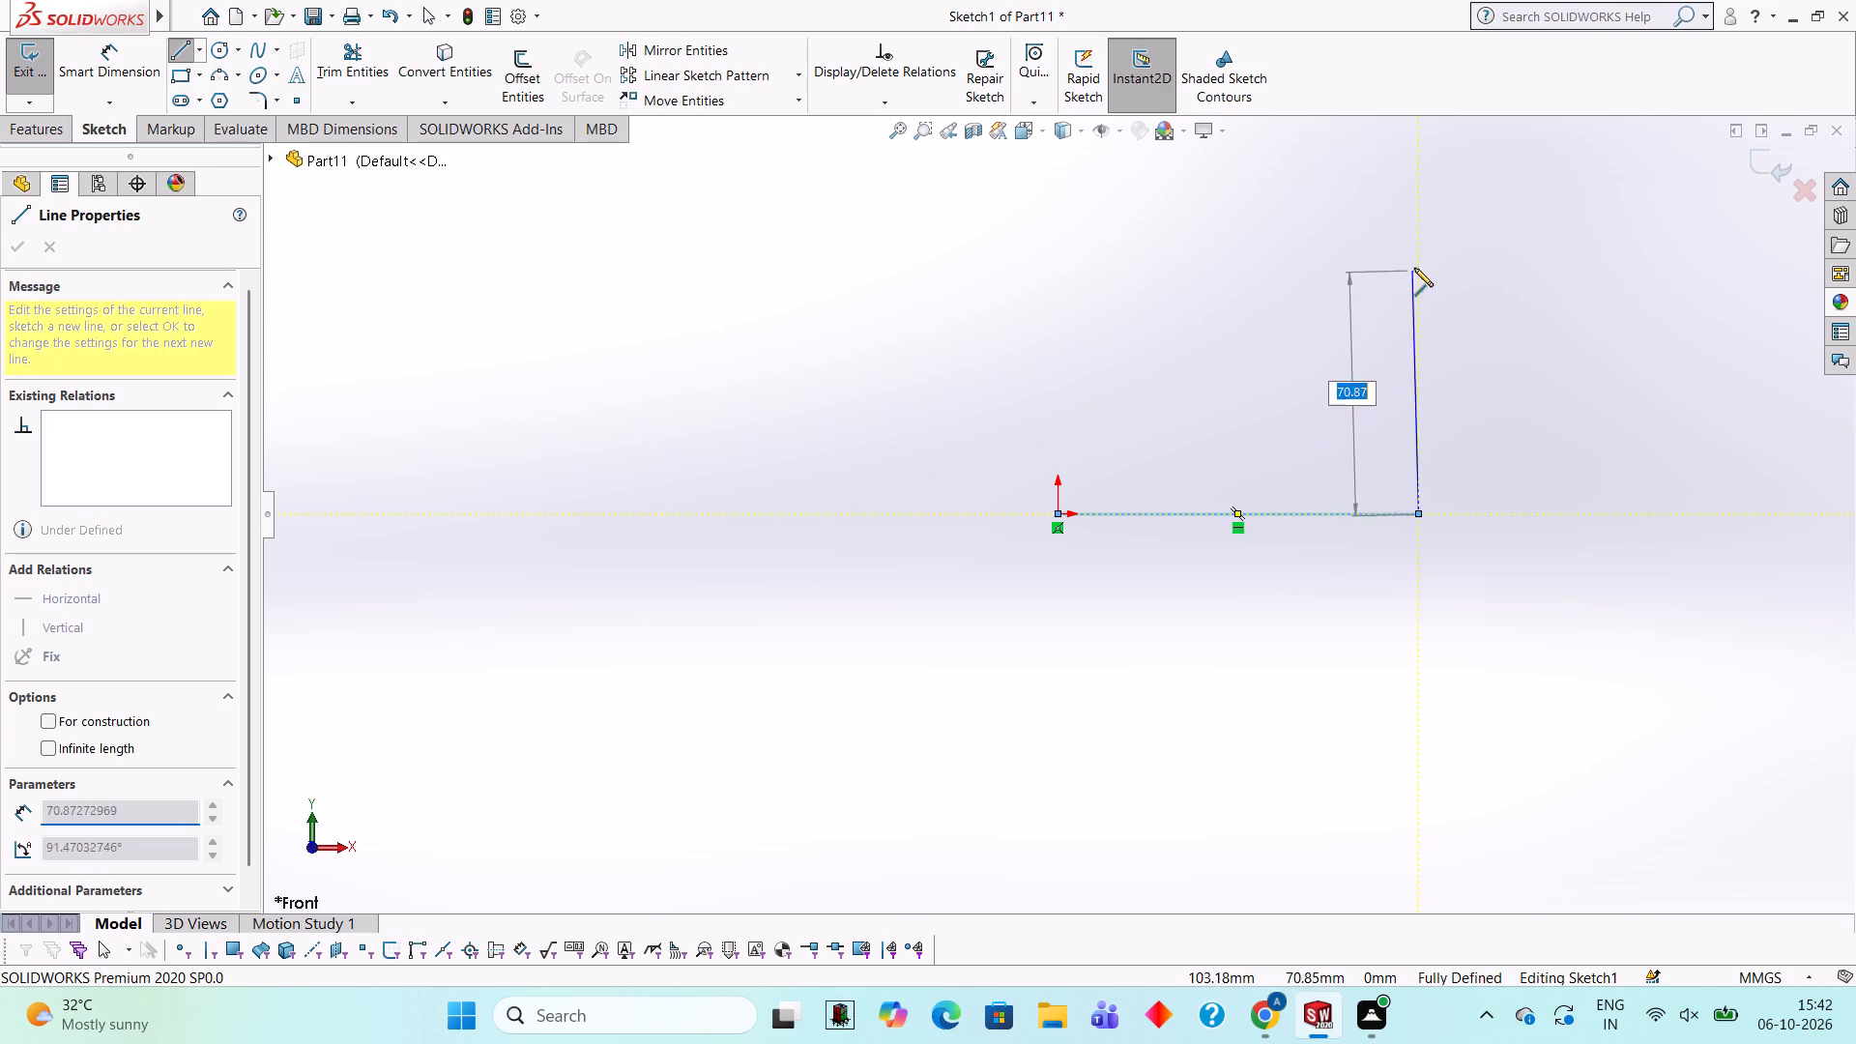
pyautogui.write('98')
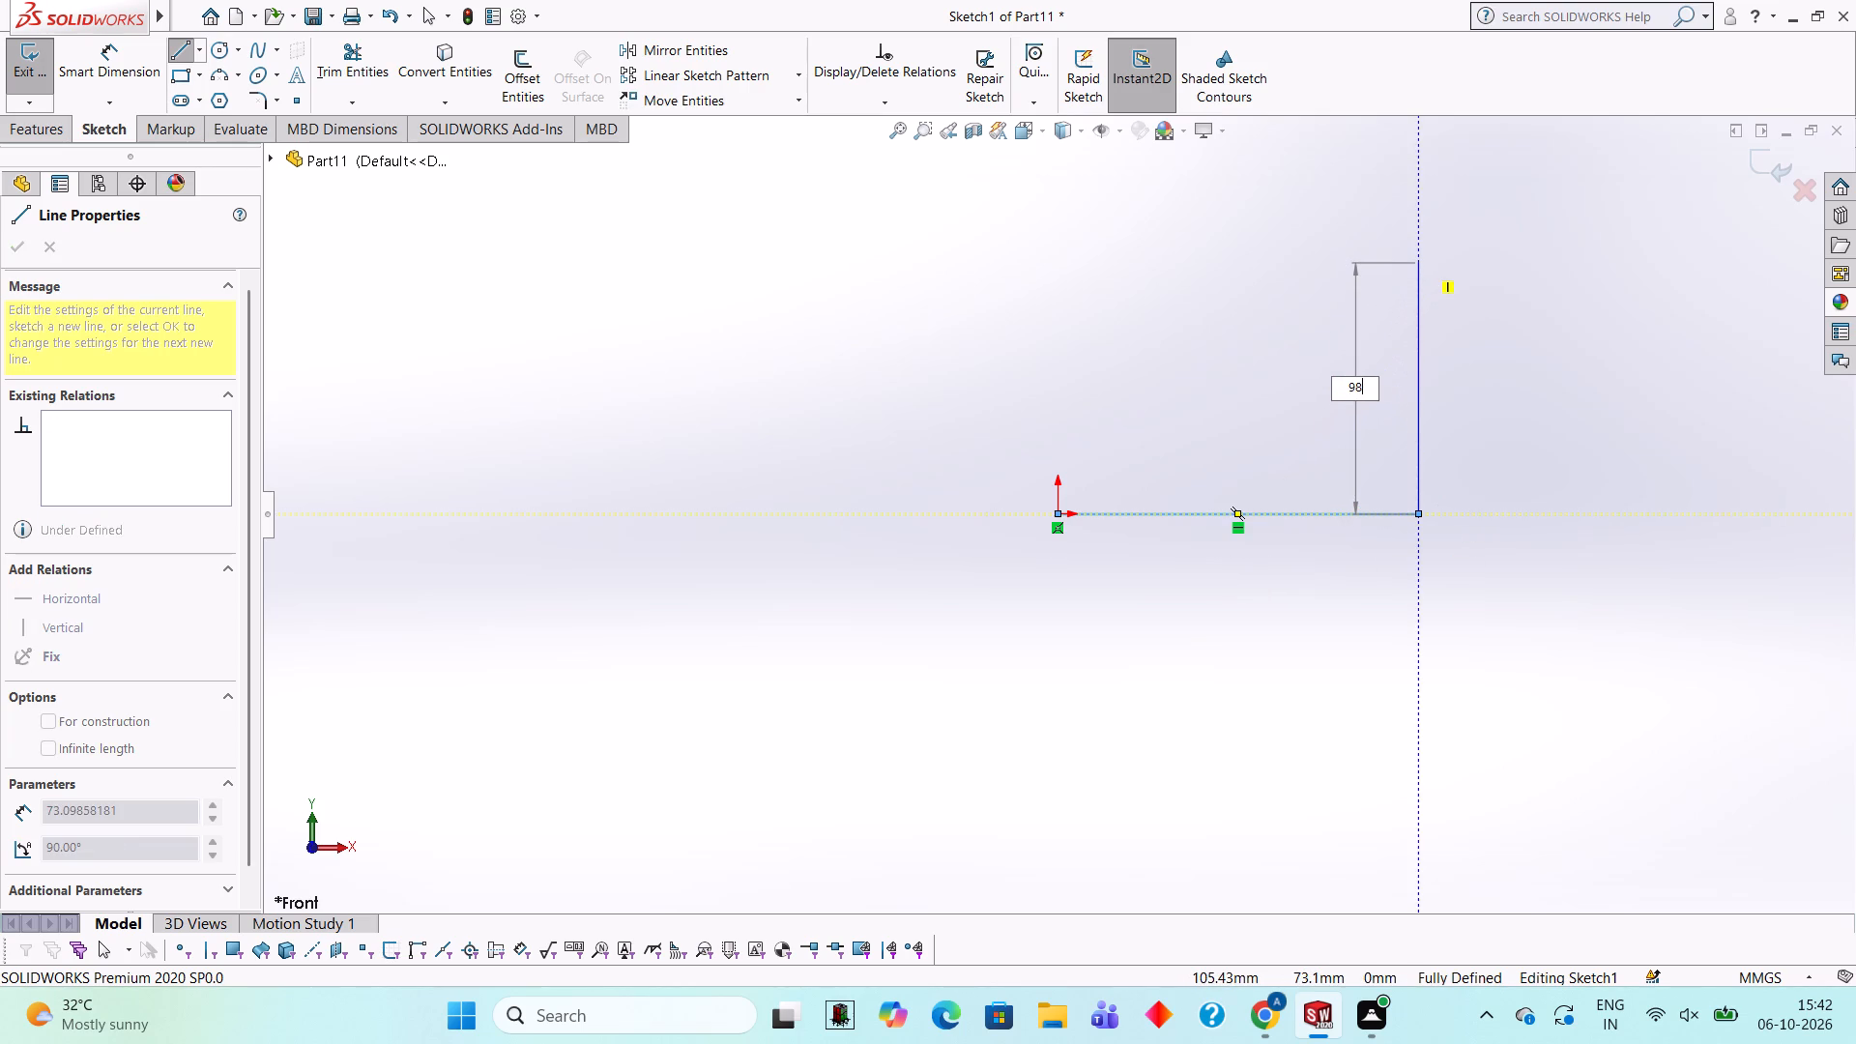
pyautogui.press('Return')
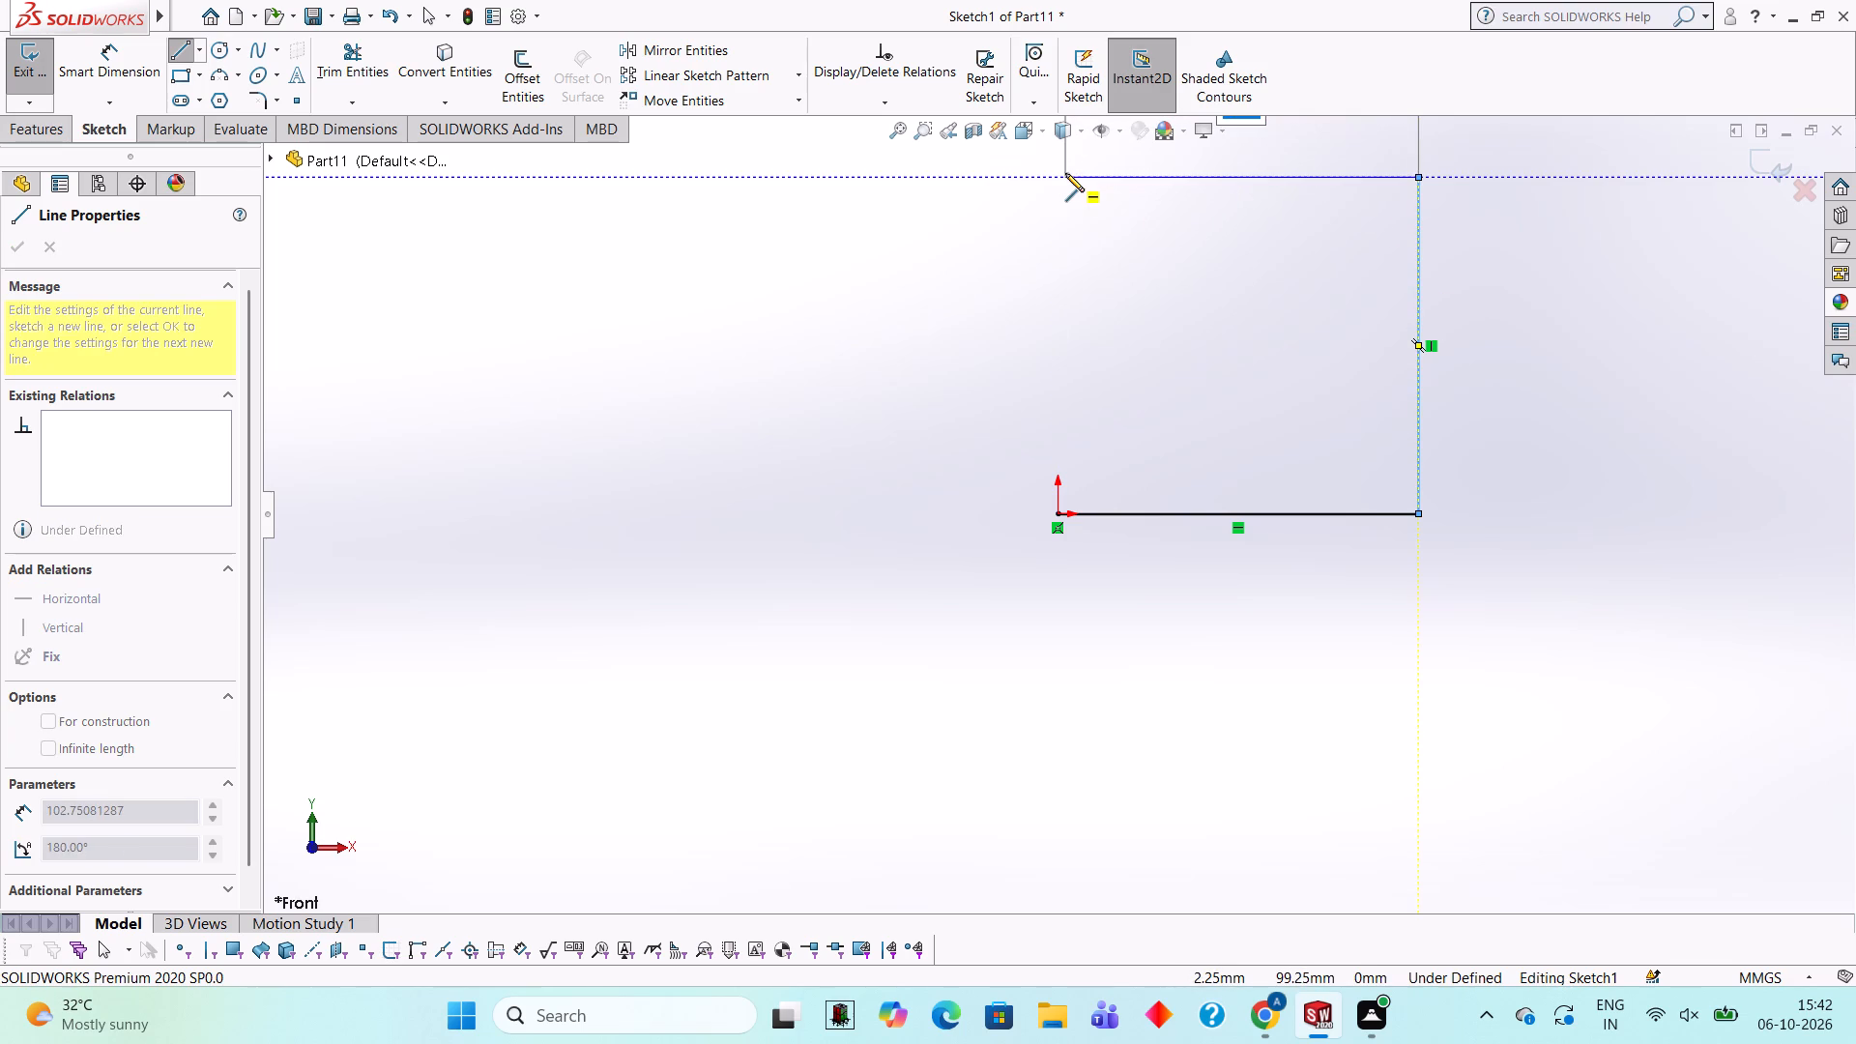
pyautogui.write('105')
pyautogui.press('Return')
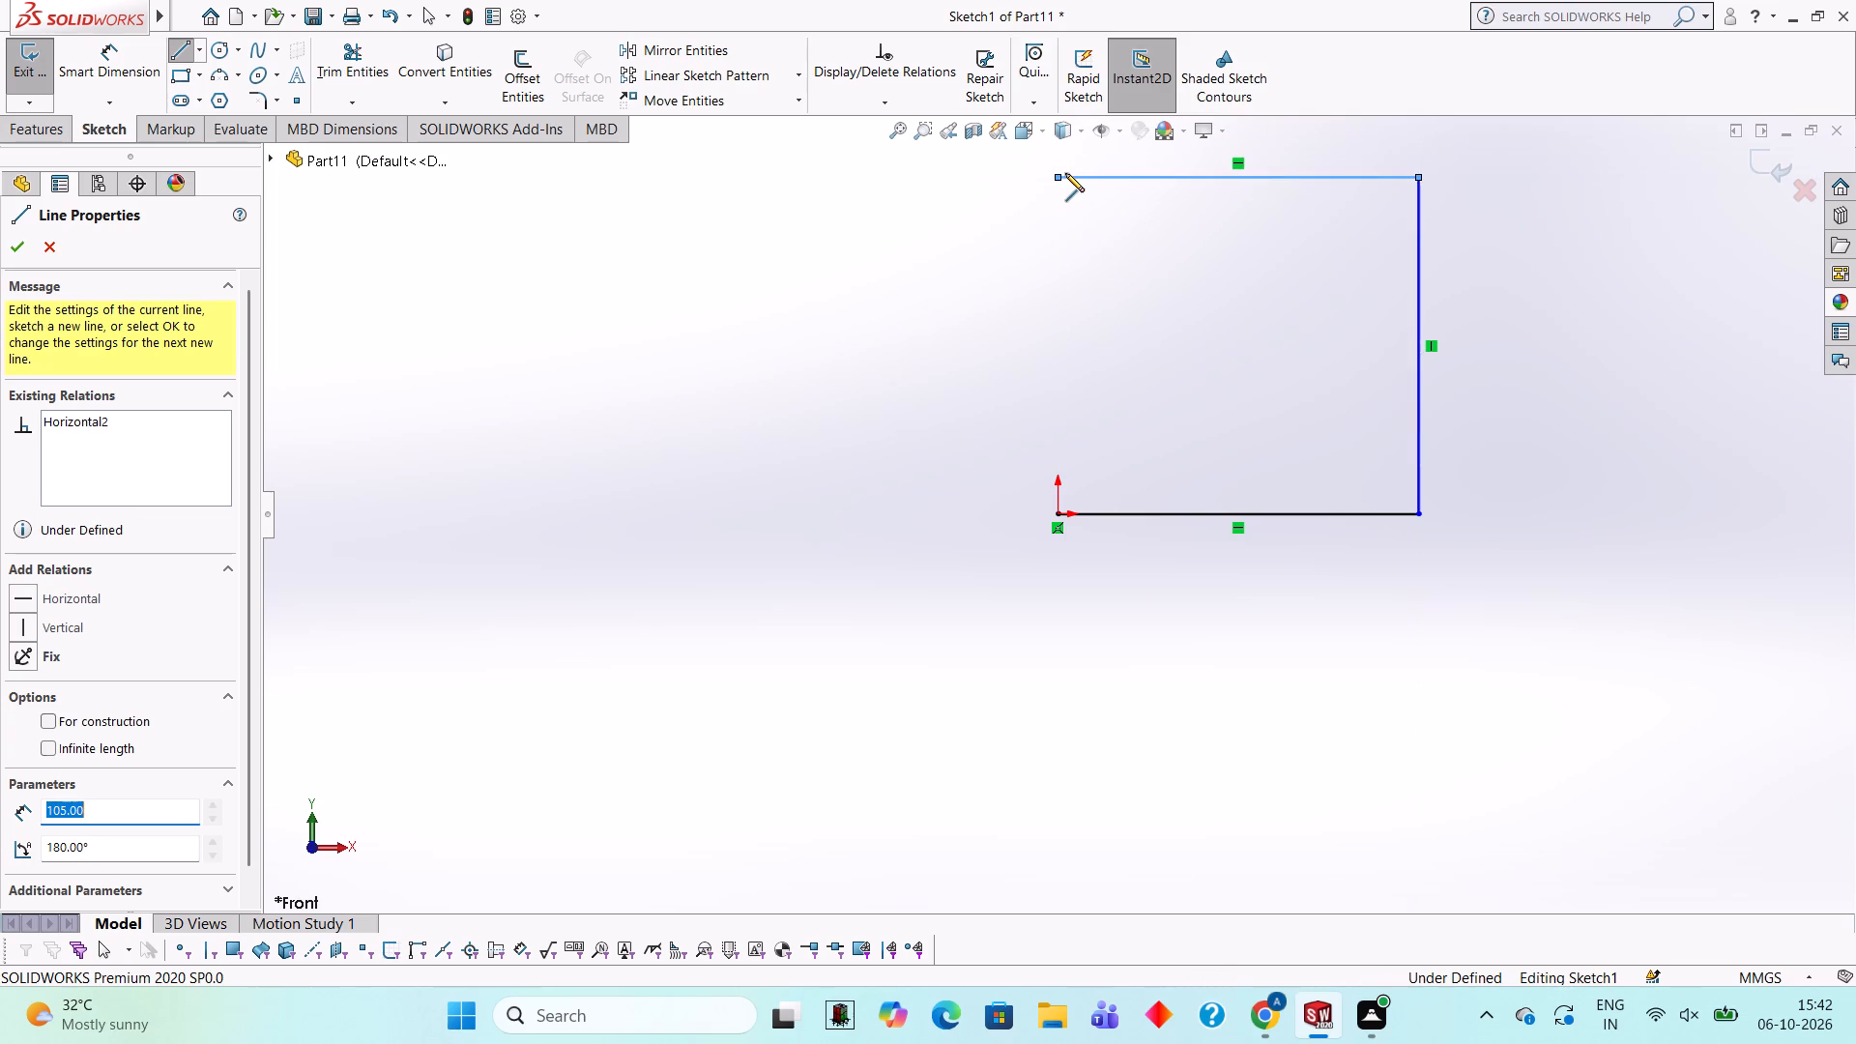
pyautogui.click(1058, 513)
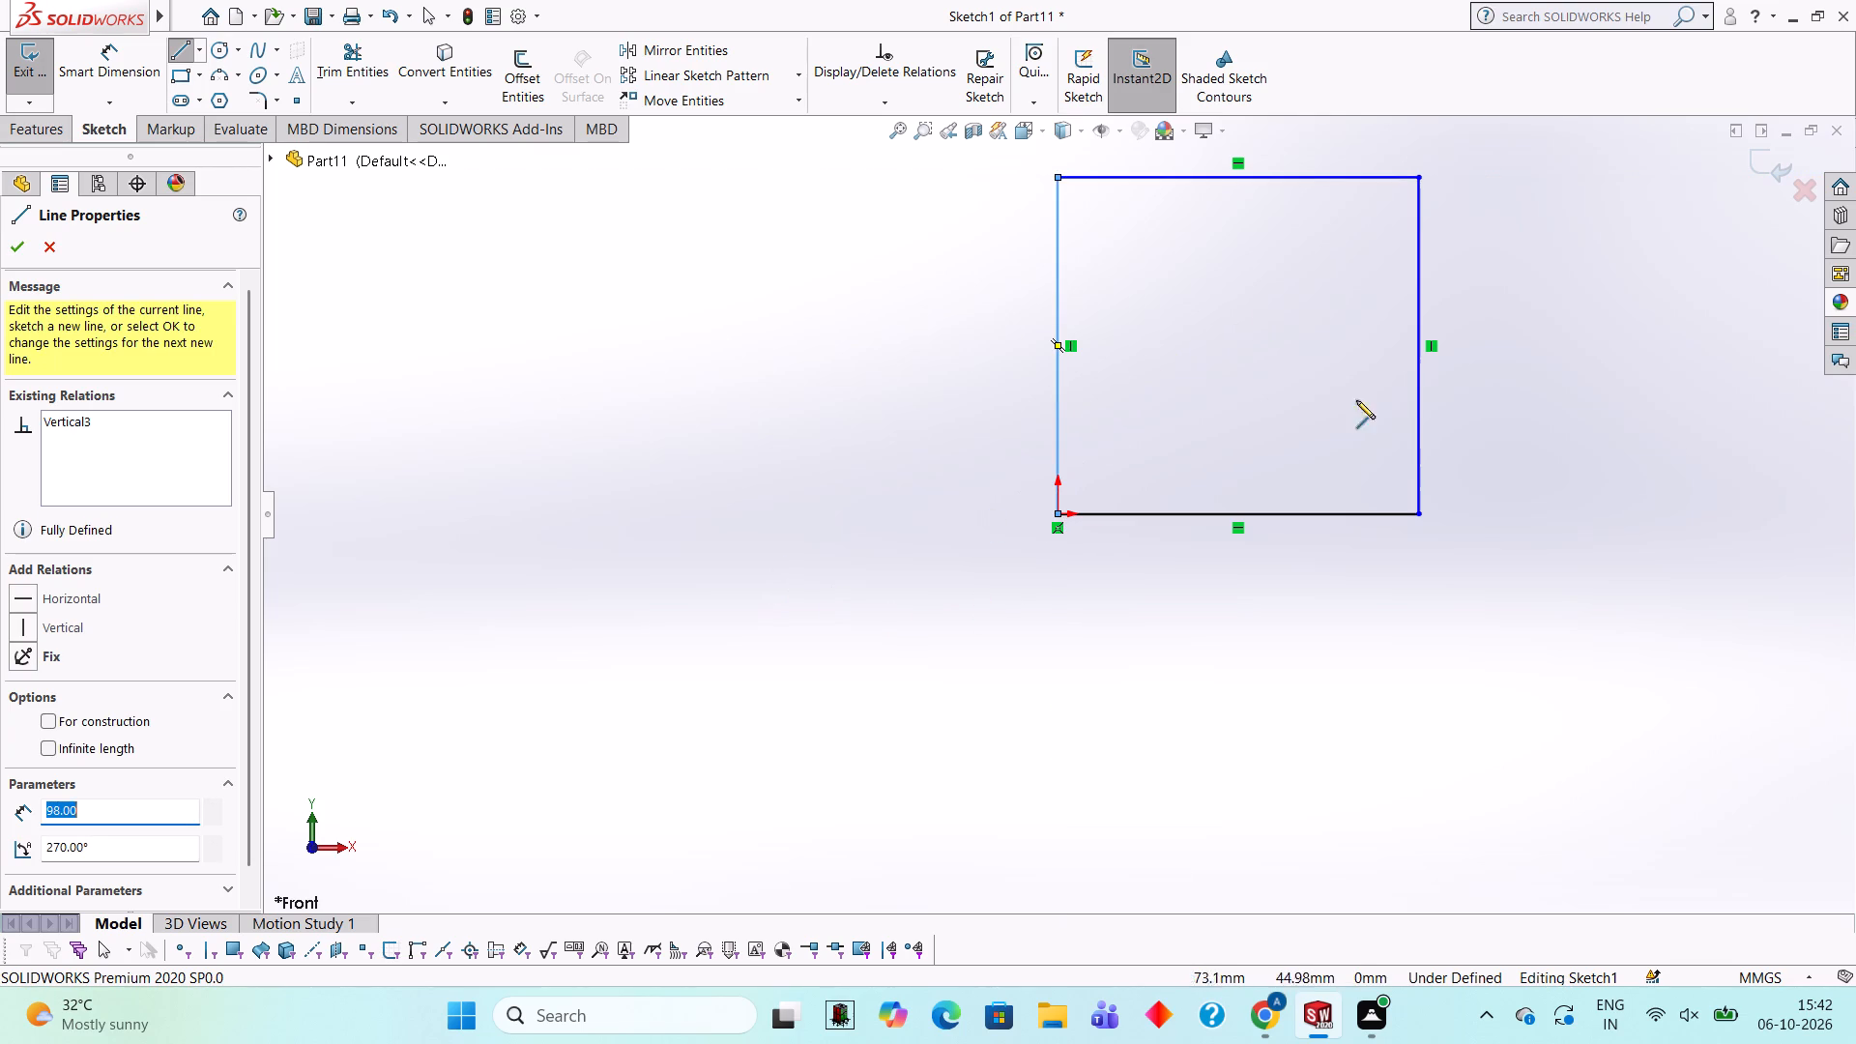
# Round all four corners of the rectangle with 15 mm sketch fillets.
pyautogui.scroll(1, 1610, 210)
pyautogui.scroll(-2, 1610, 210)
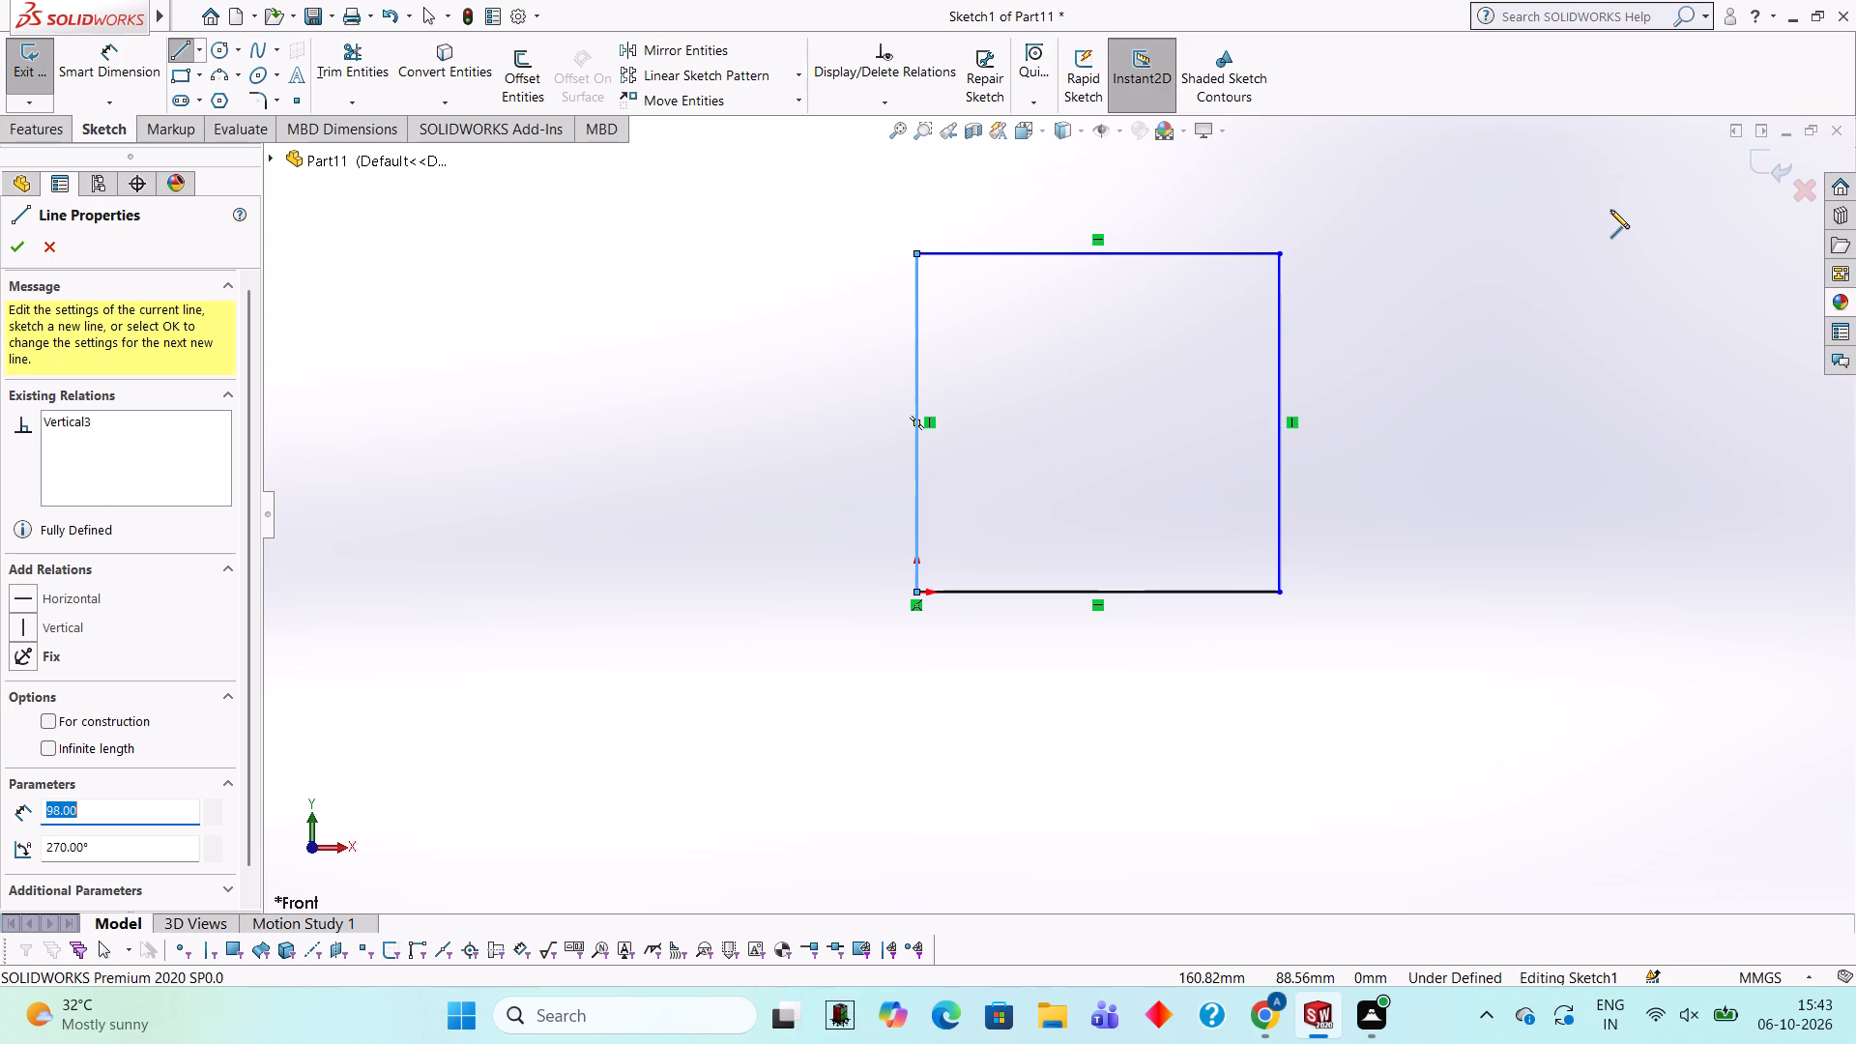
pyautogui.click(246, 111)
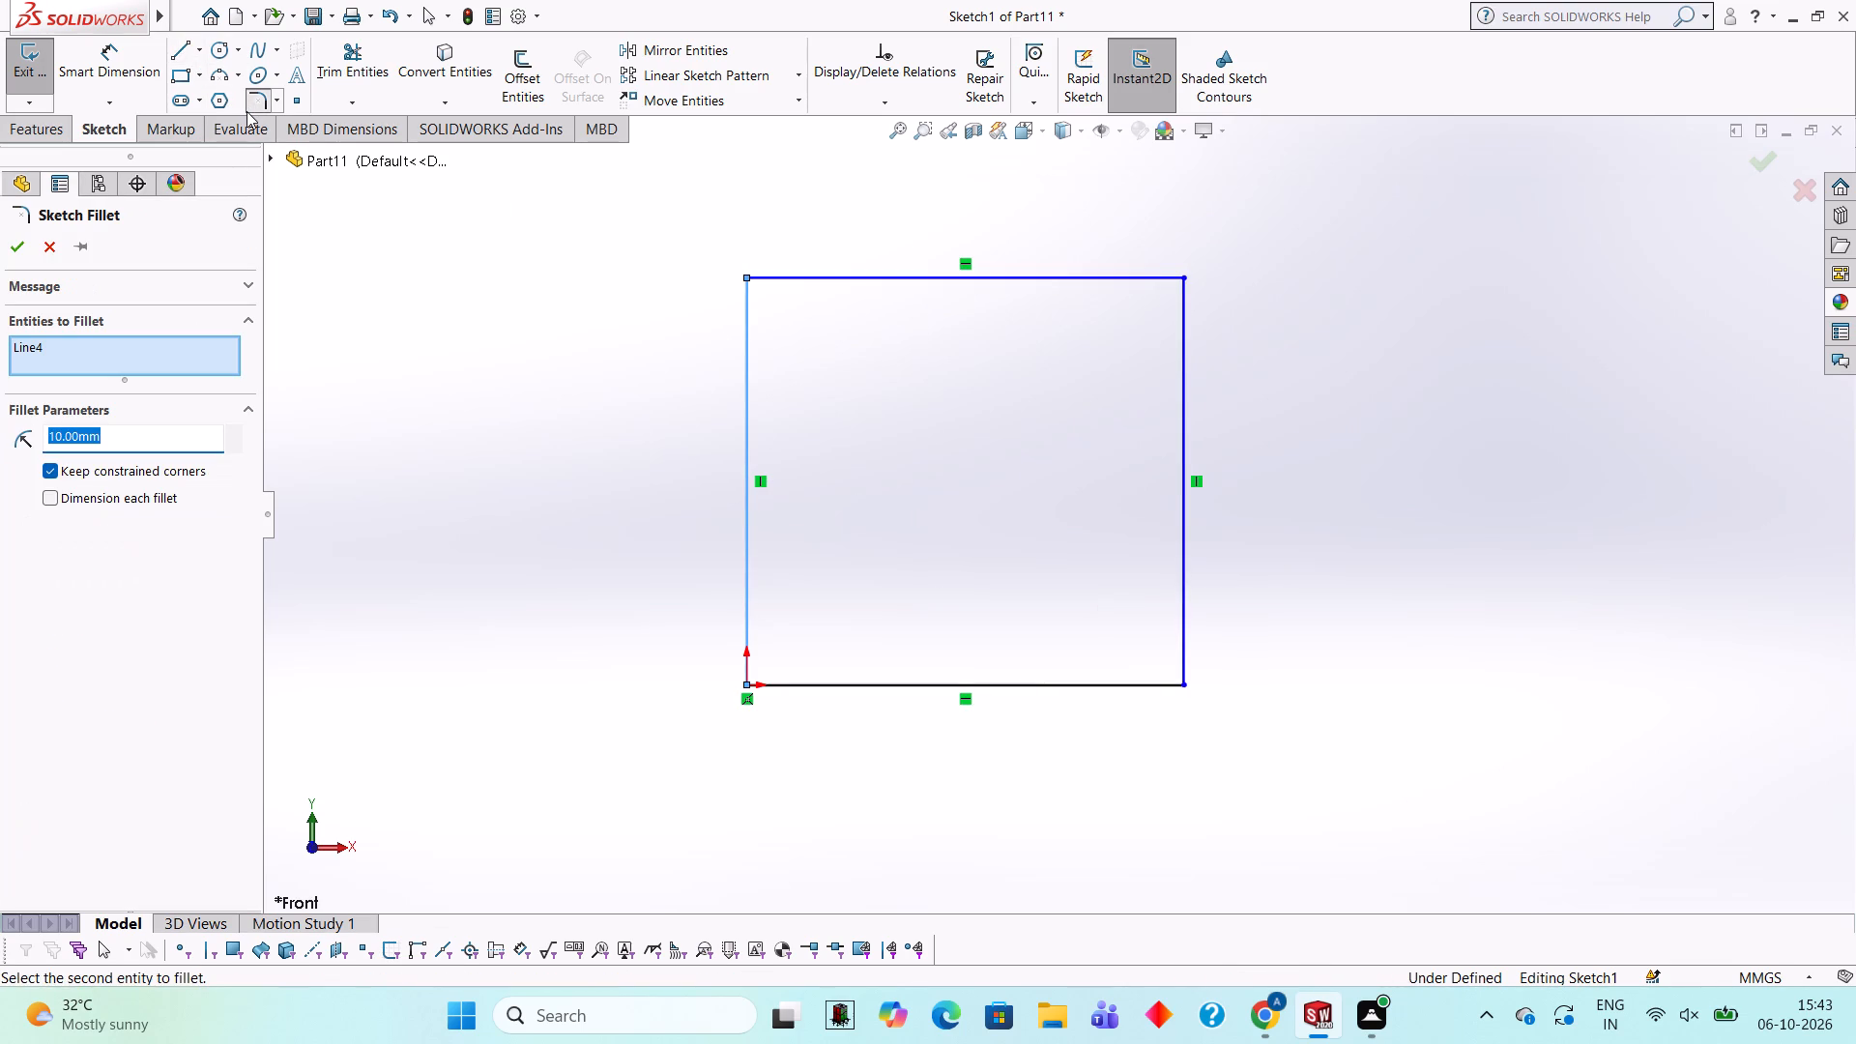
pyautogui.press('1')
pyautogui.press('5')
pyautogui.press('Return')
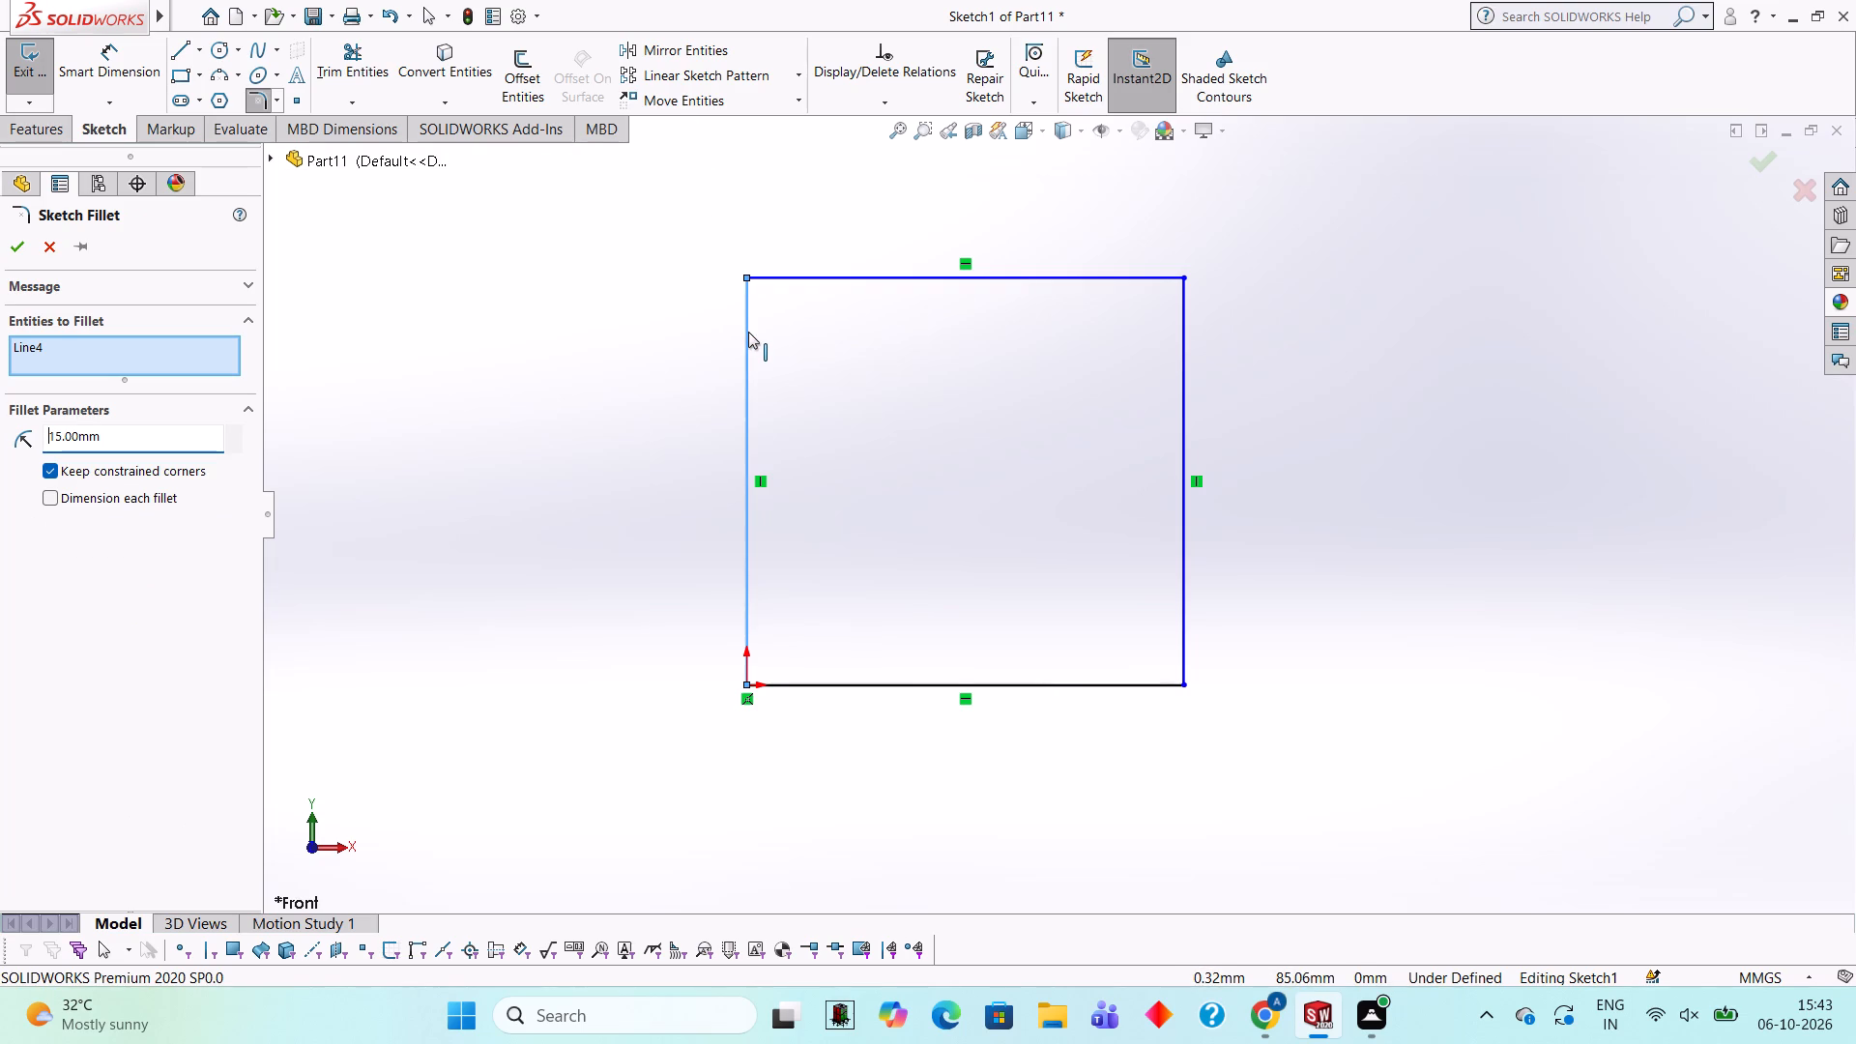
pyautogui.click(748, 362)
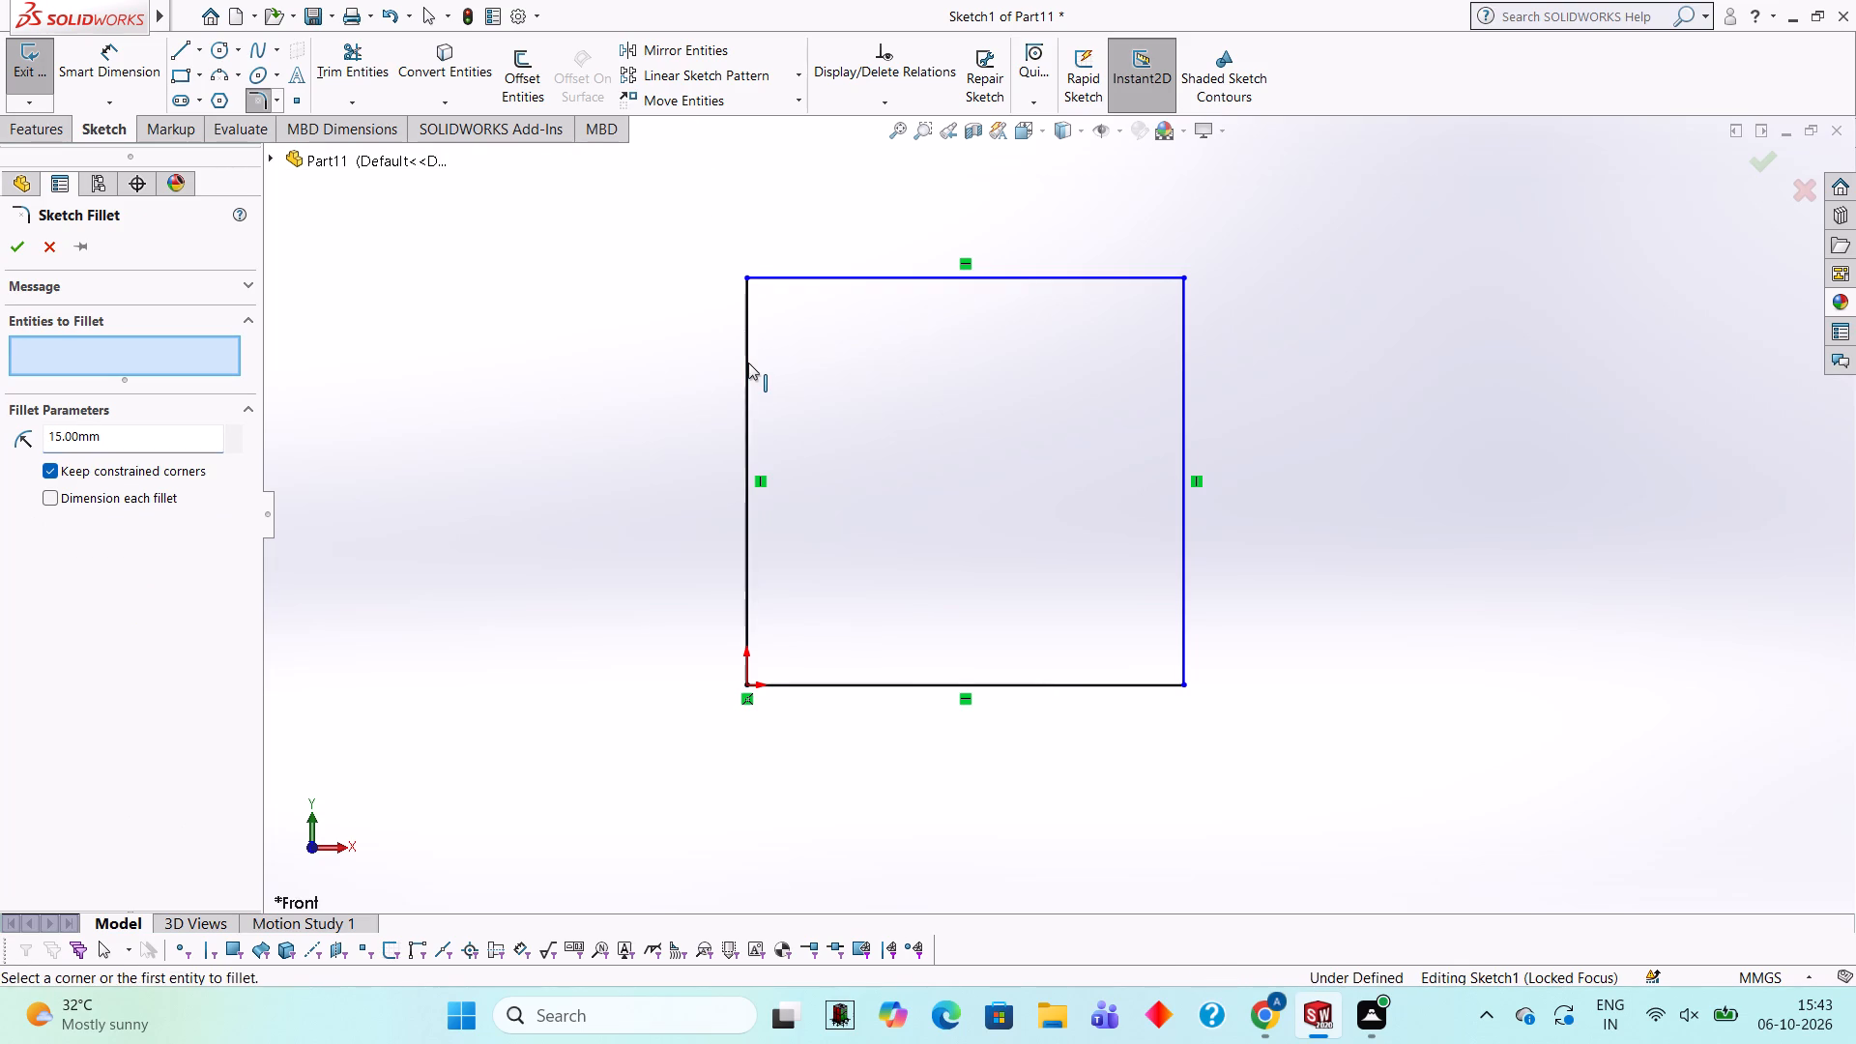
pyautogui.click(797, 276)
pyautogui.click(746, 336)
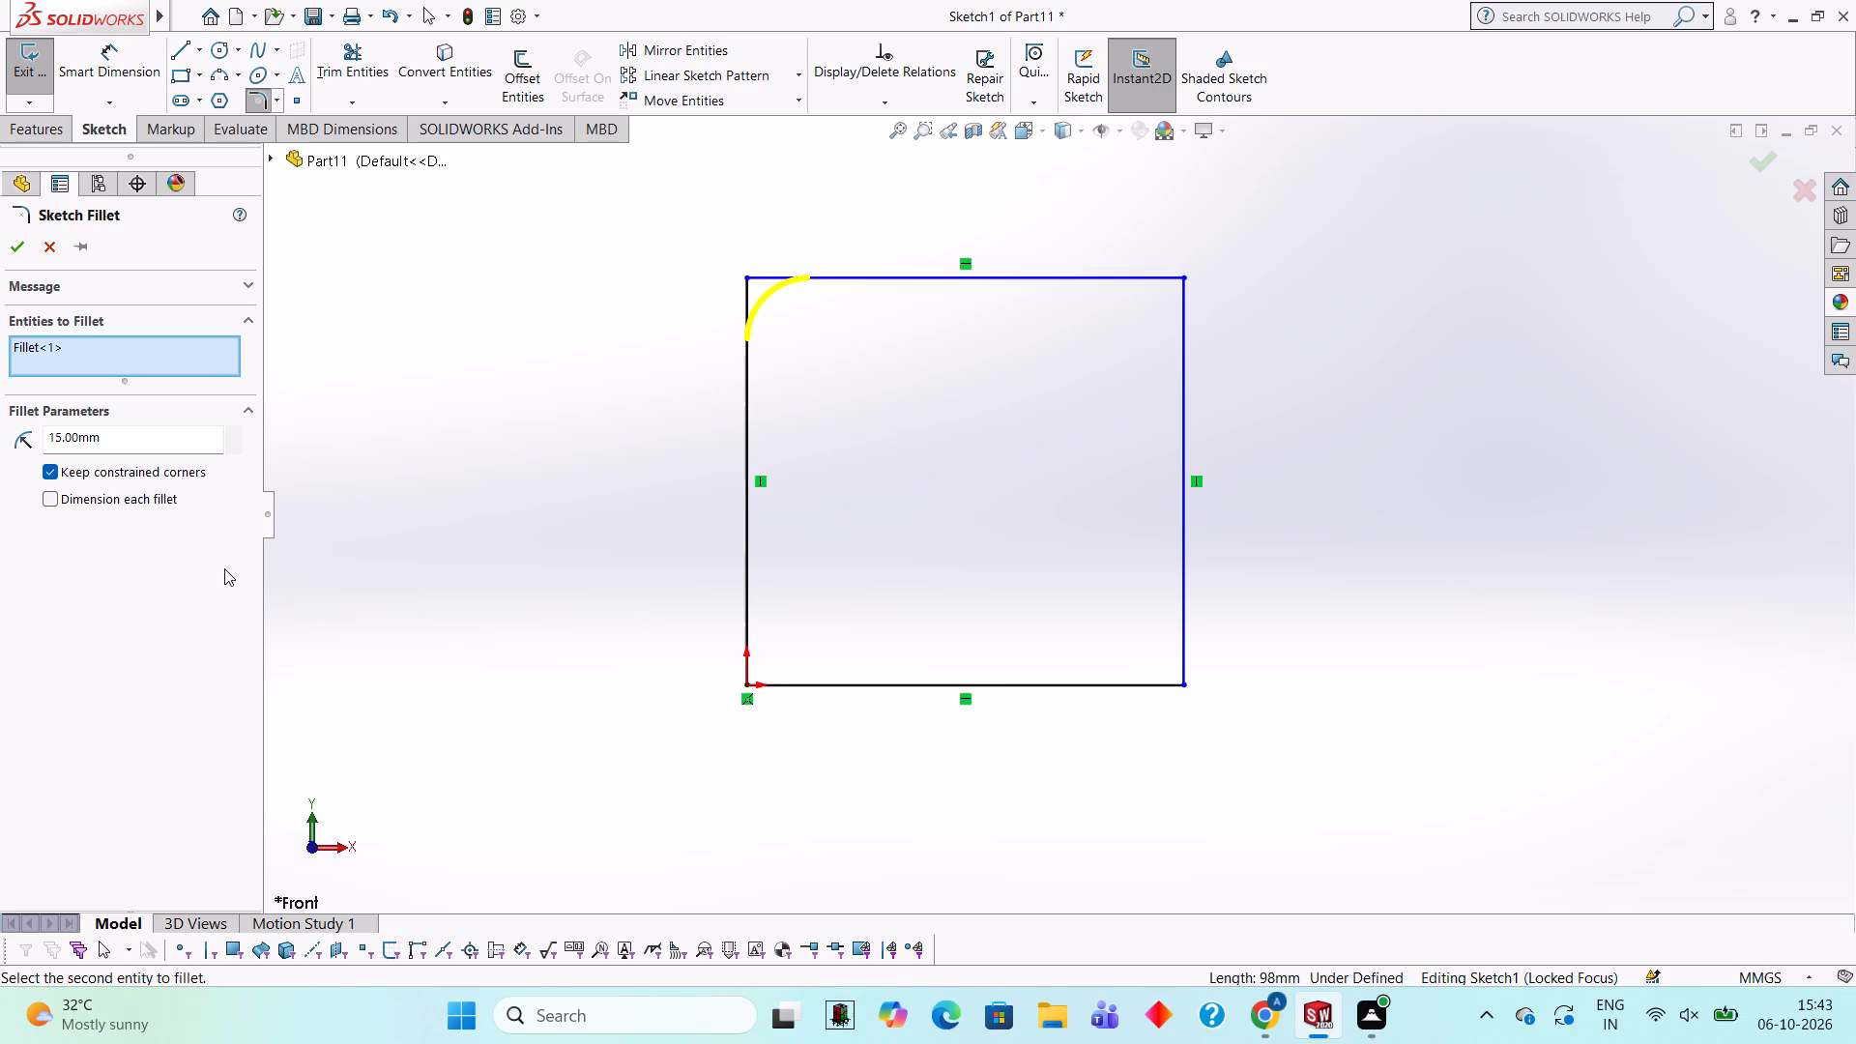
pyautogui.click(1112, 278)
pyautogui.click(1179, 350)
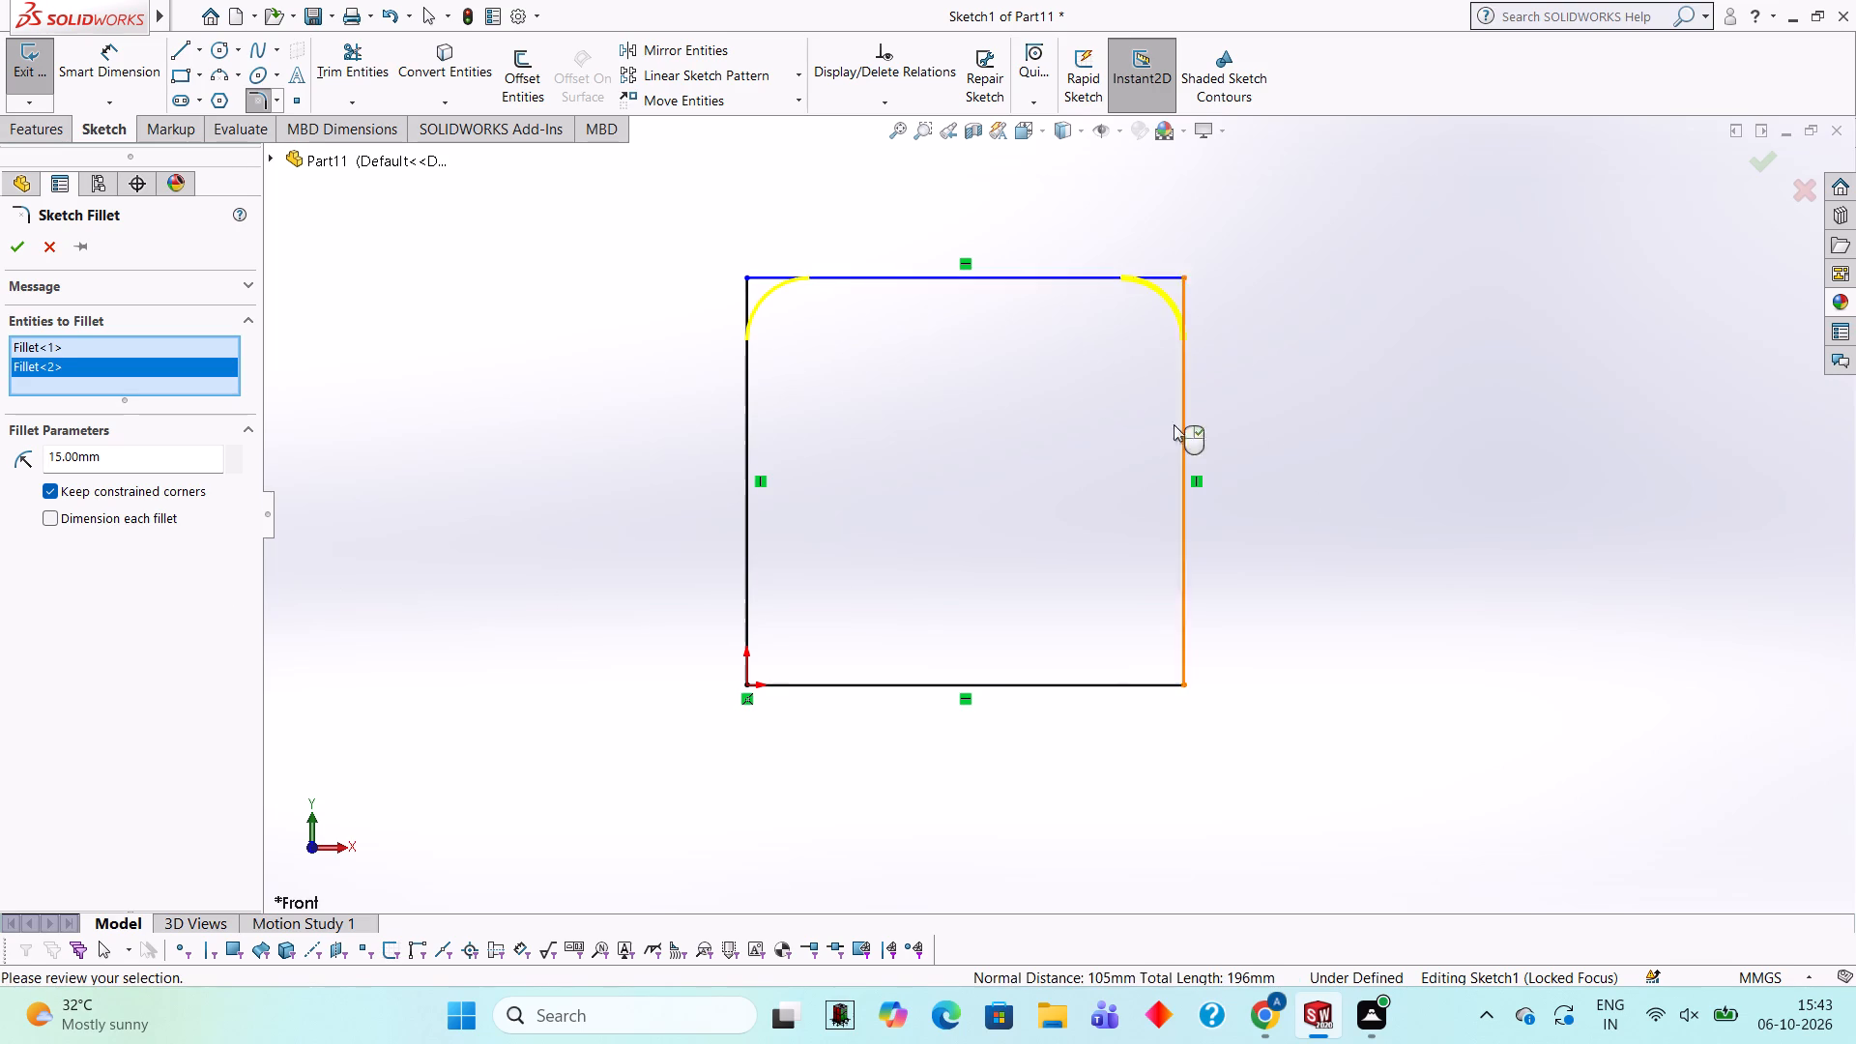
pyautogui.click(1145, 687)
pyautogui.click(1181, 629)
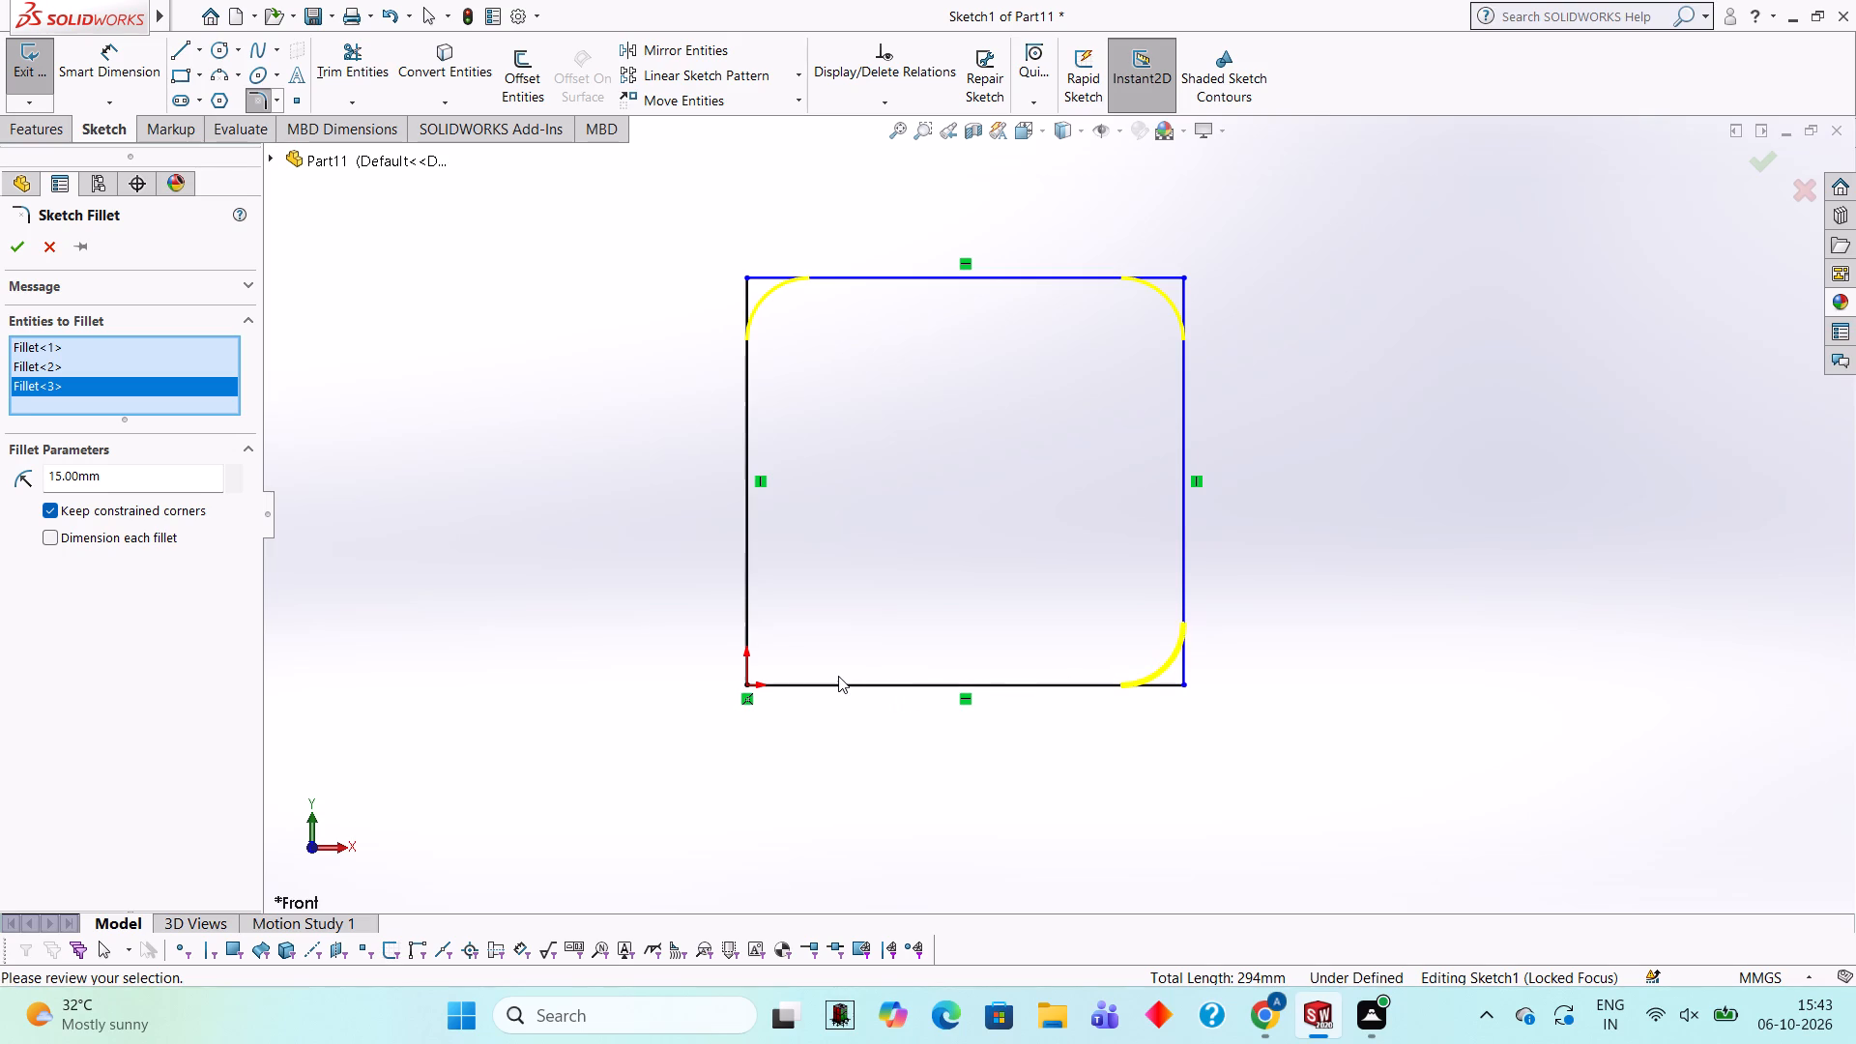
pyautogui.click(746, 619)
pyautogui.click(791, 686)
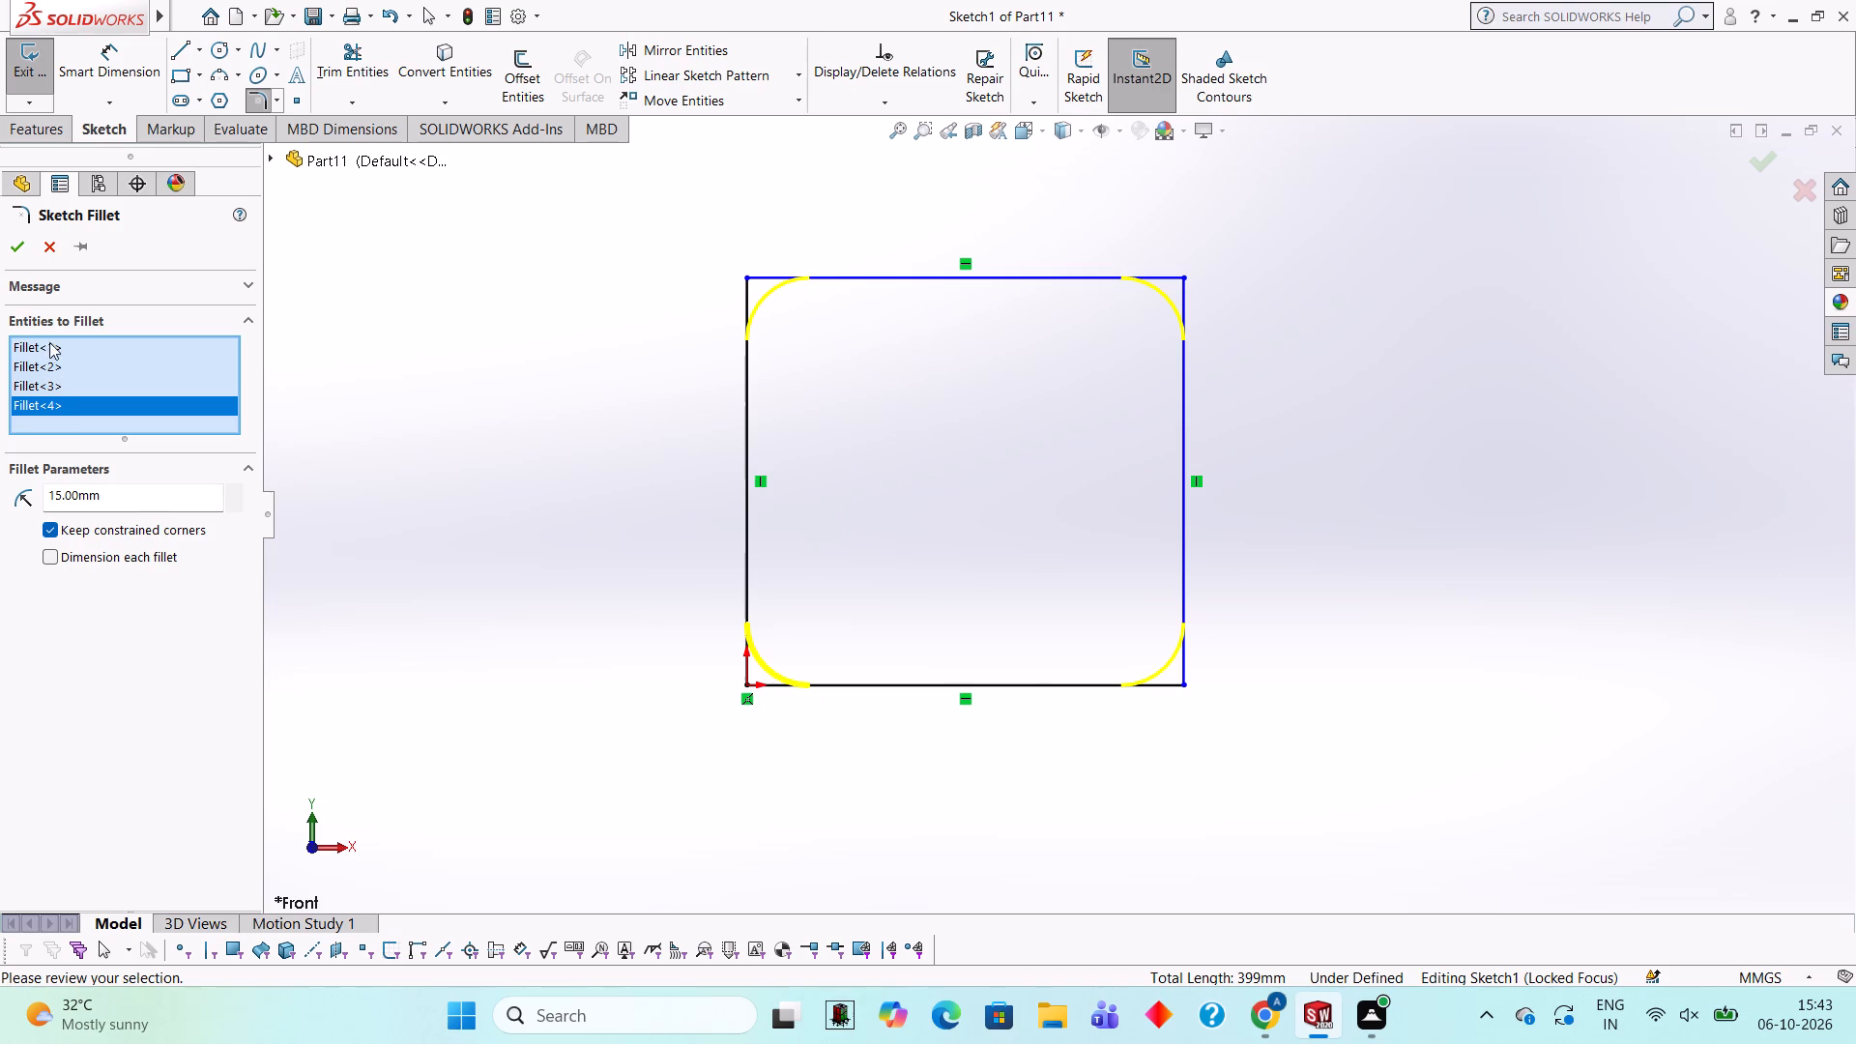
pyautogui.click(23, 246)
pyautogui.click(455, 458)
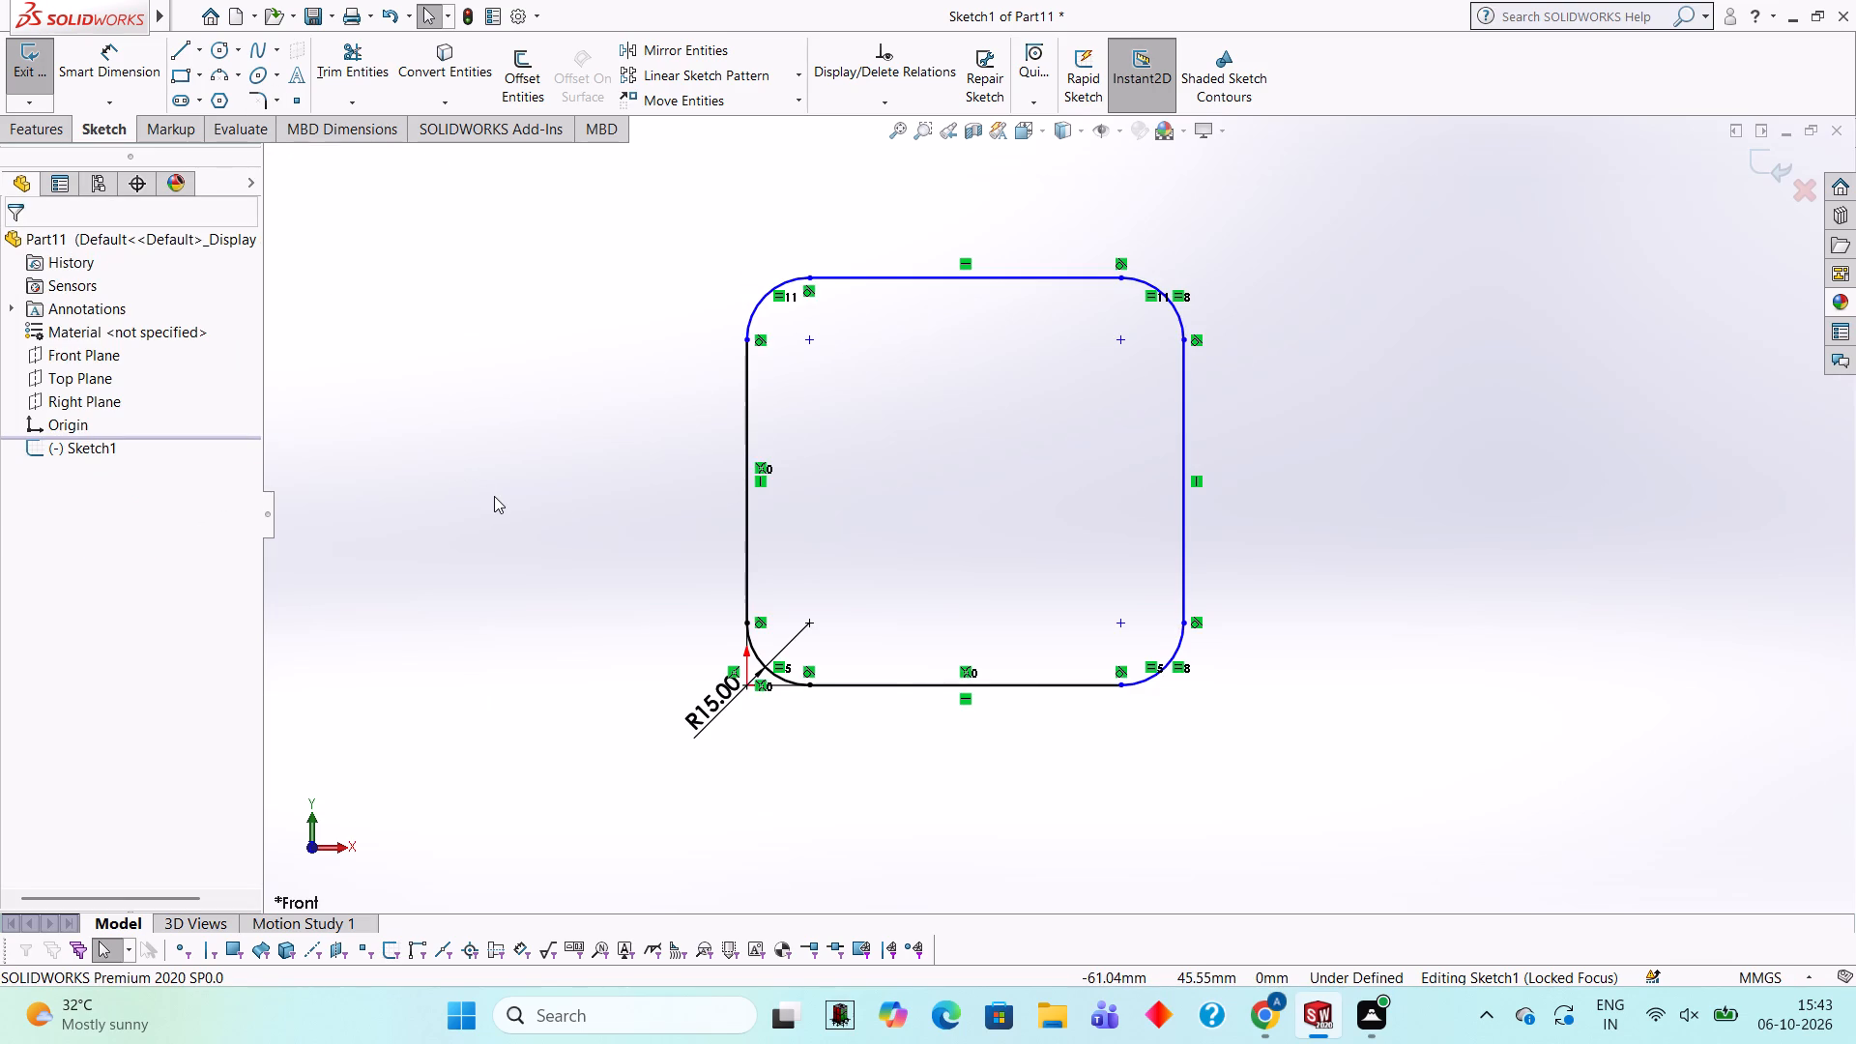
# Extrude the rounded rectangle profile as a blind boss 18 mm deep.
pyautogui.click(56, 138)
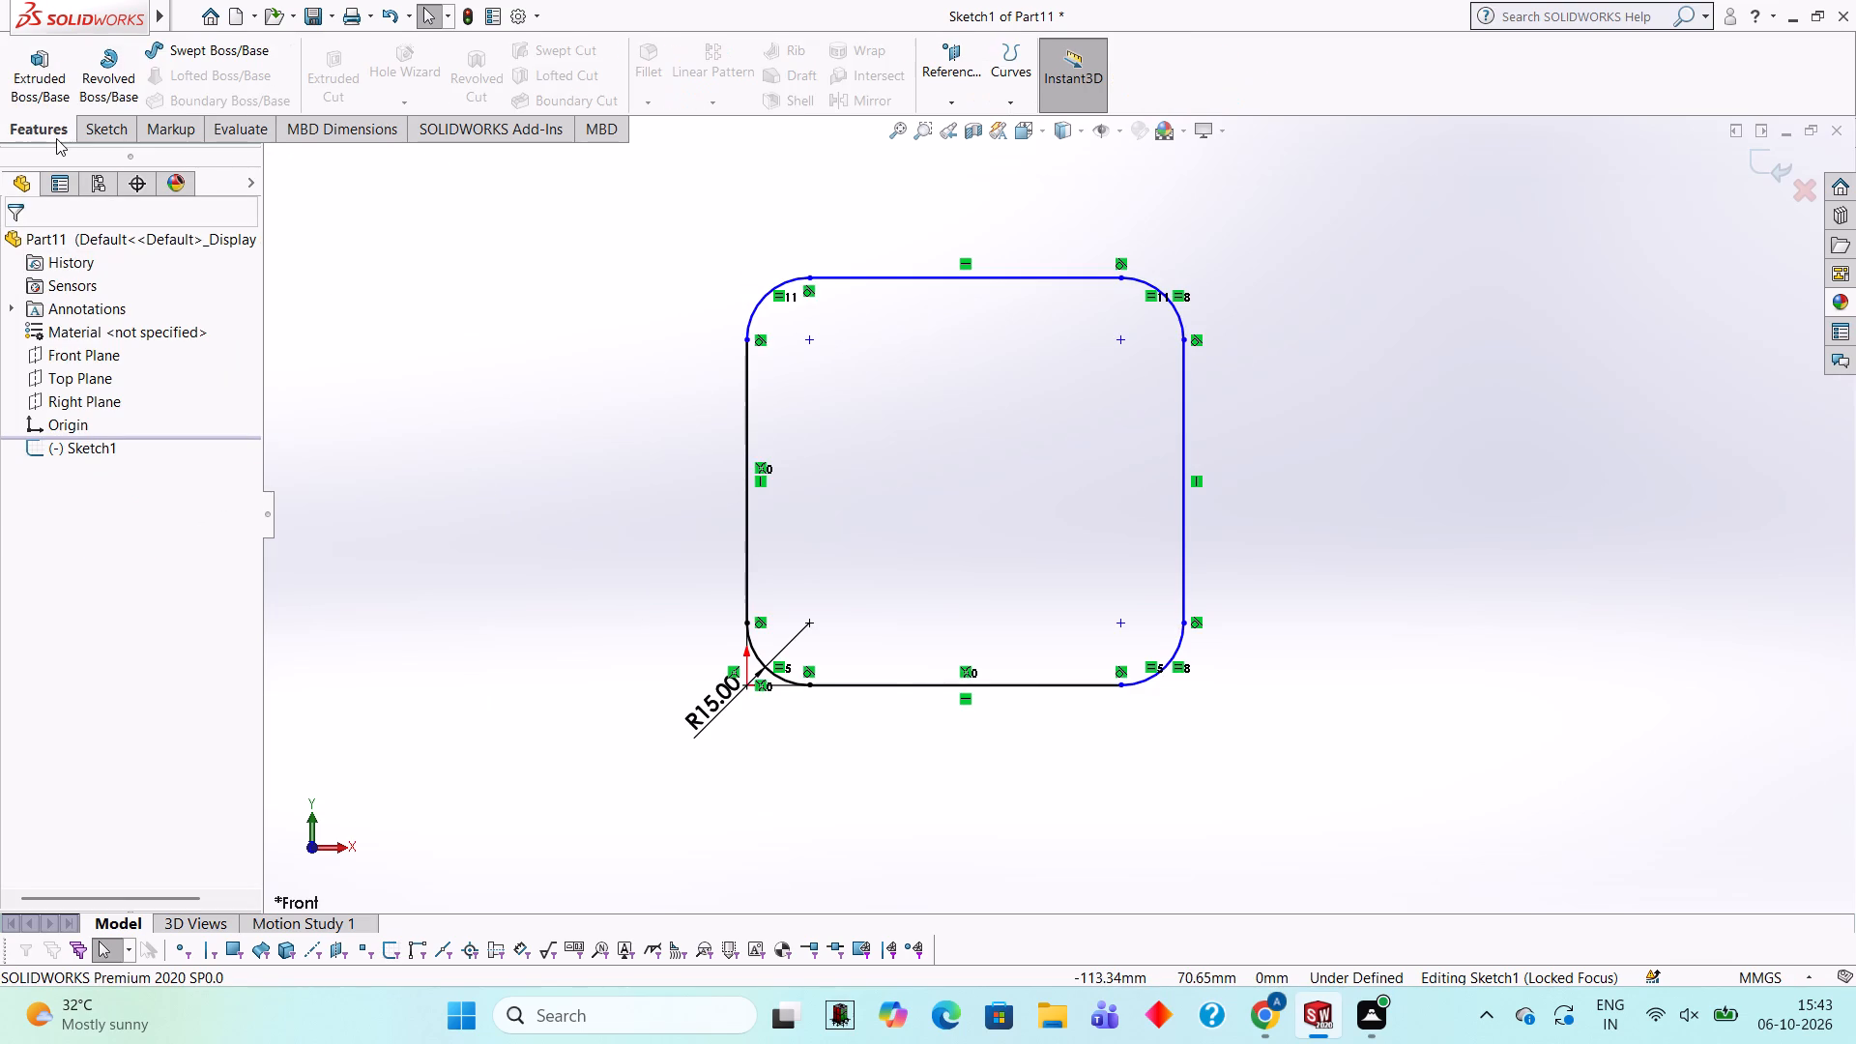
pyautogui.click(50, 72)
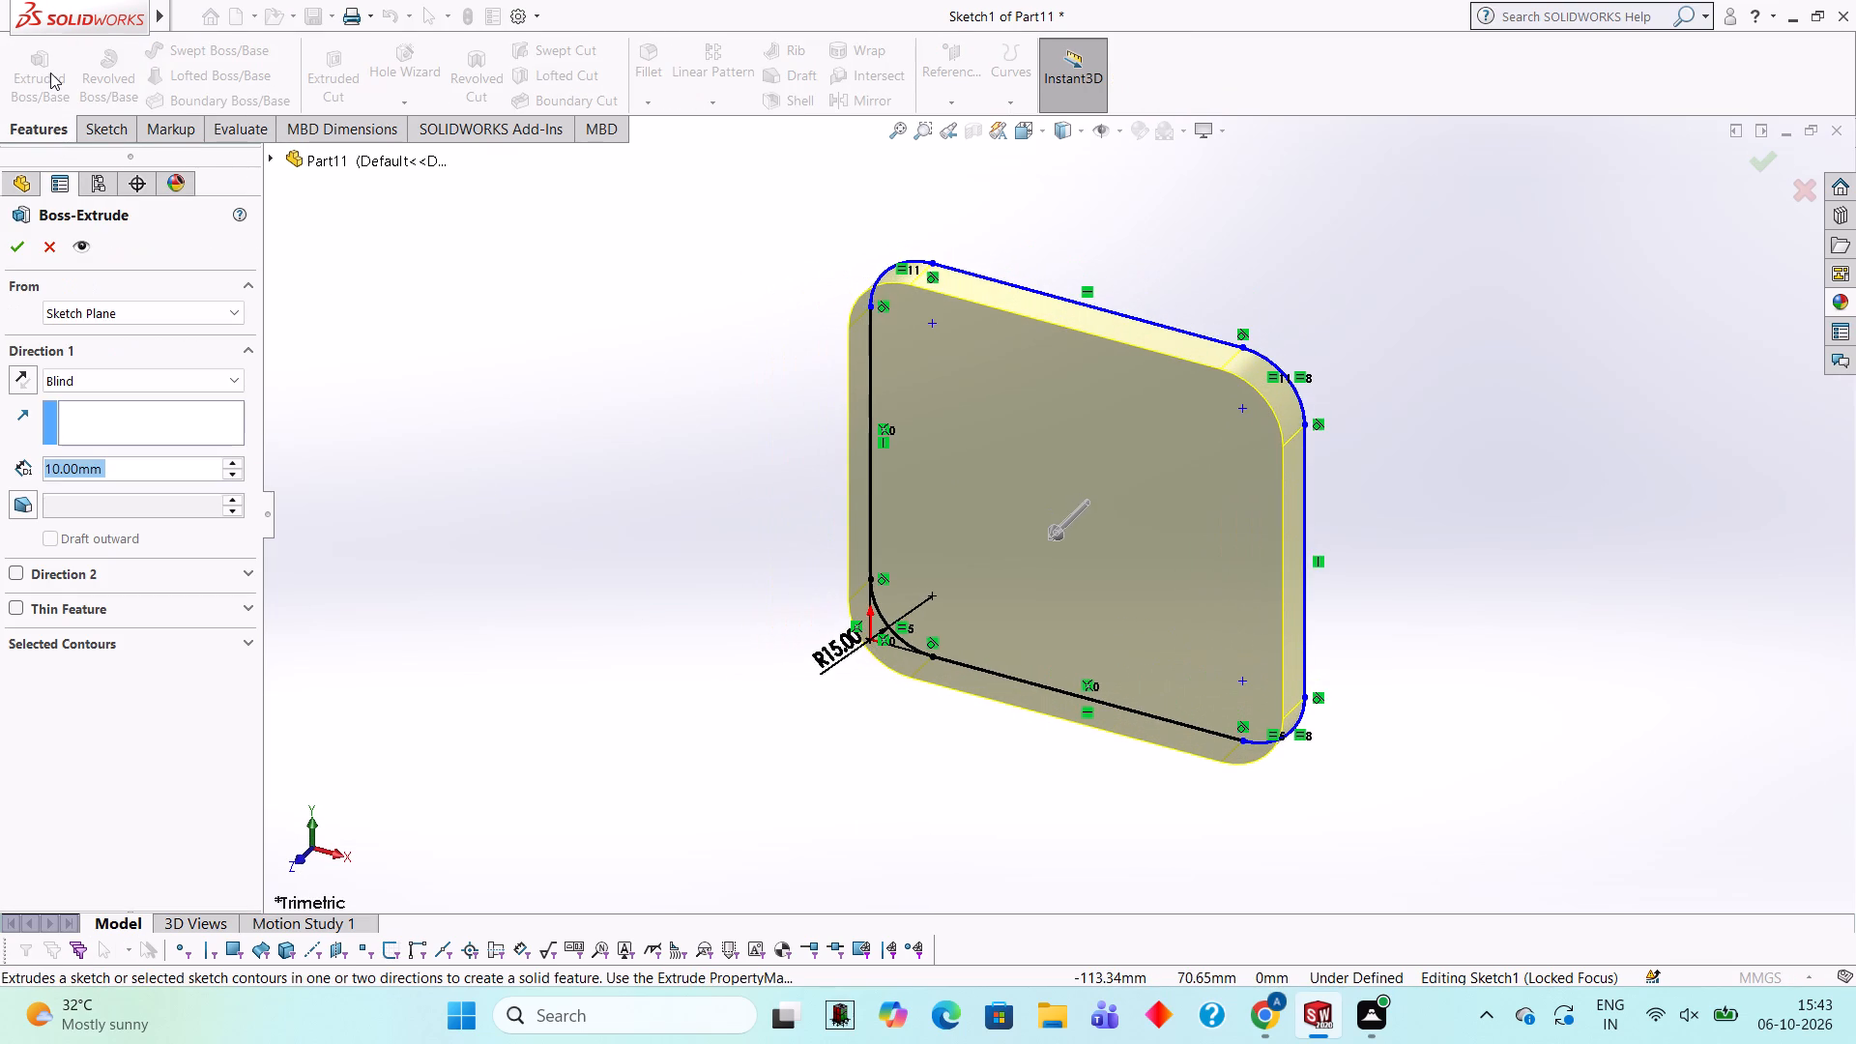
pyautogui.press('1')
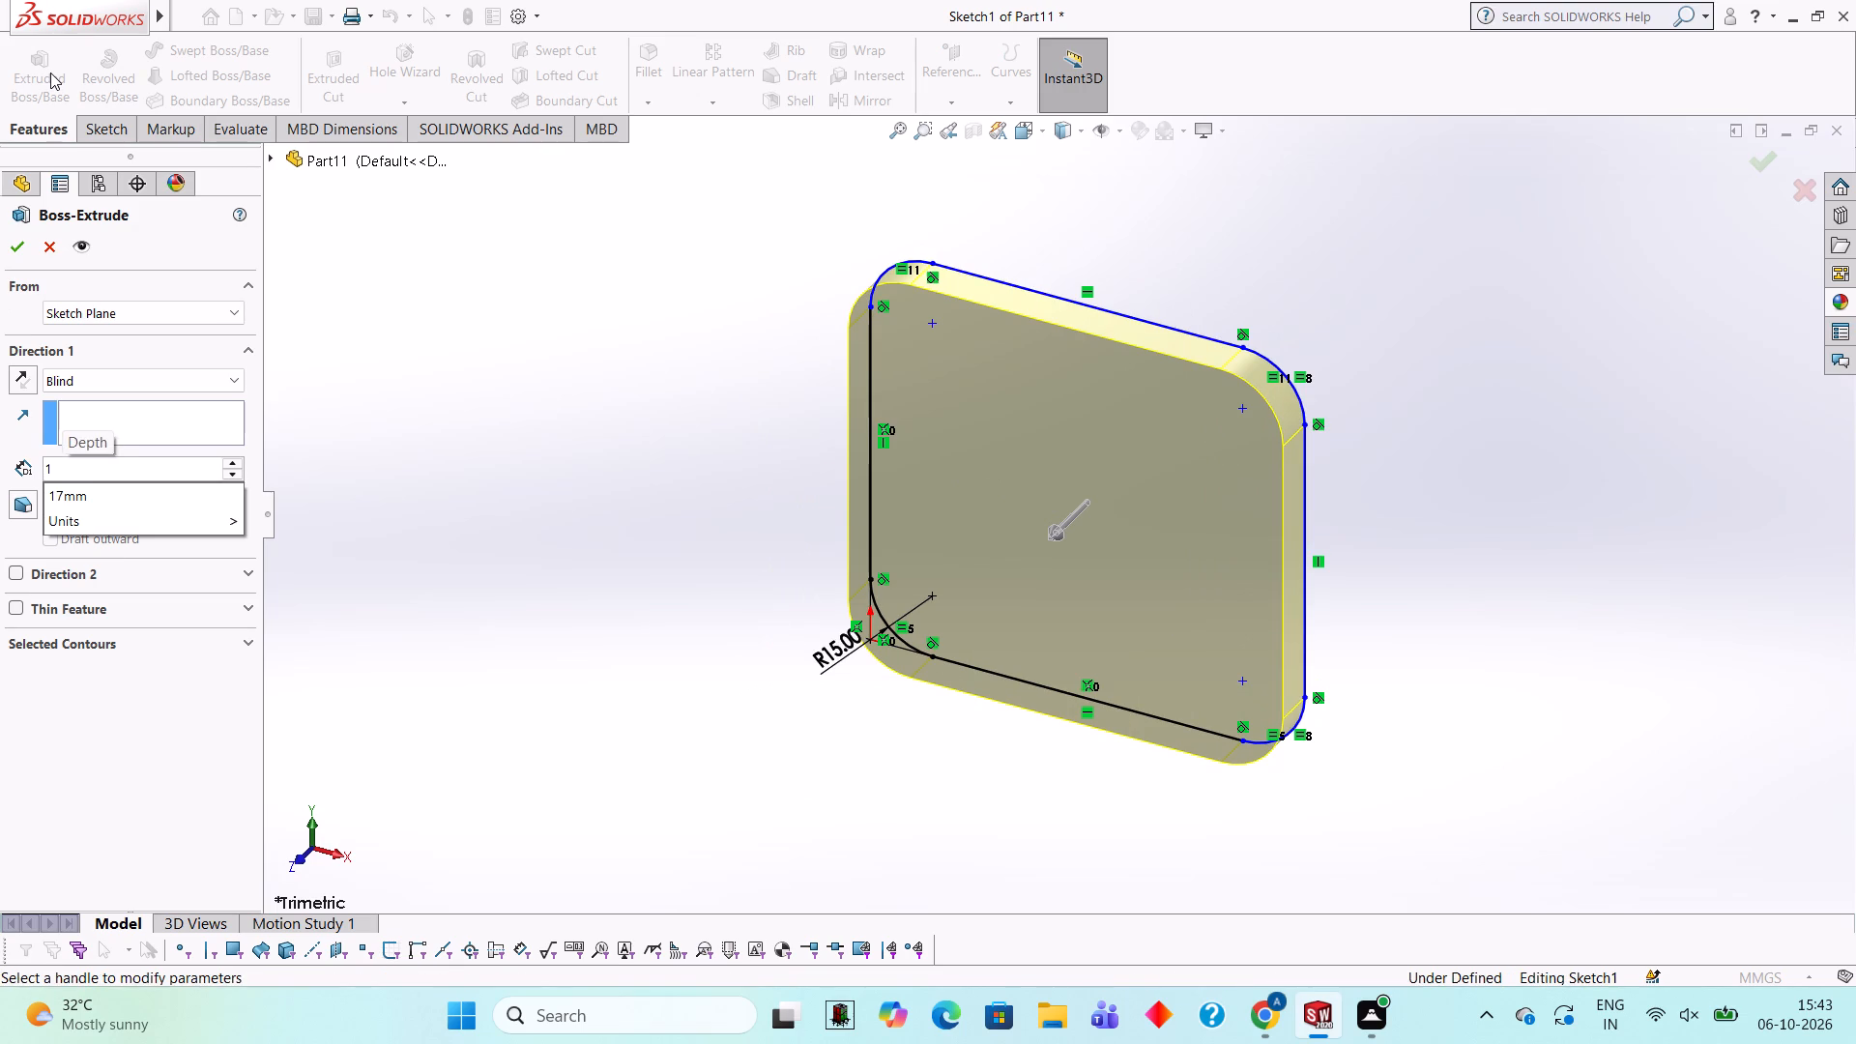
pyautogui.press('8')
pyautogui.press('Return')
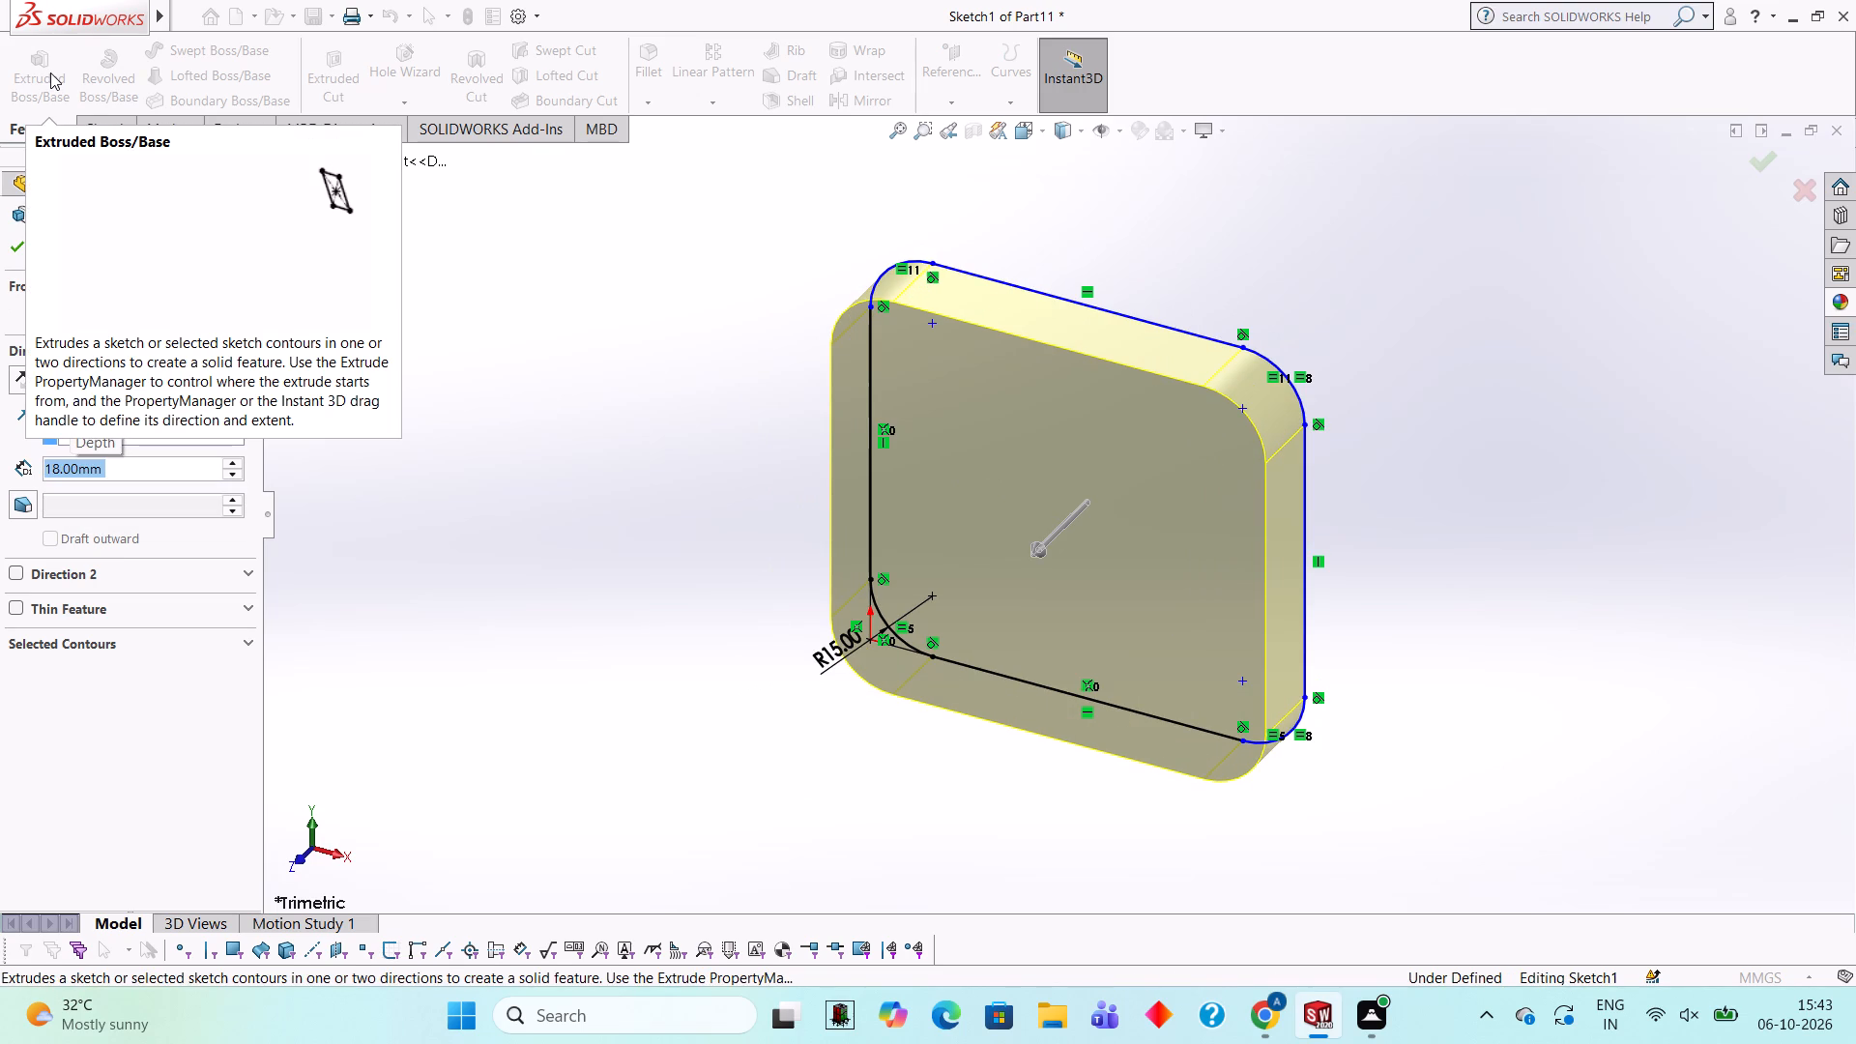
pyautogui.click(21, 250)
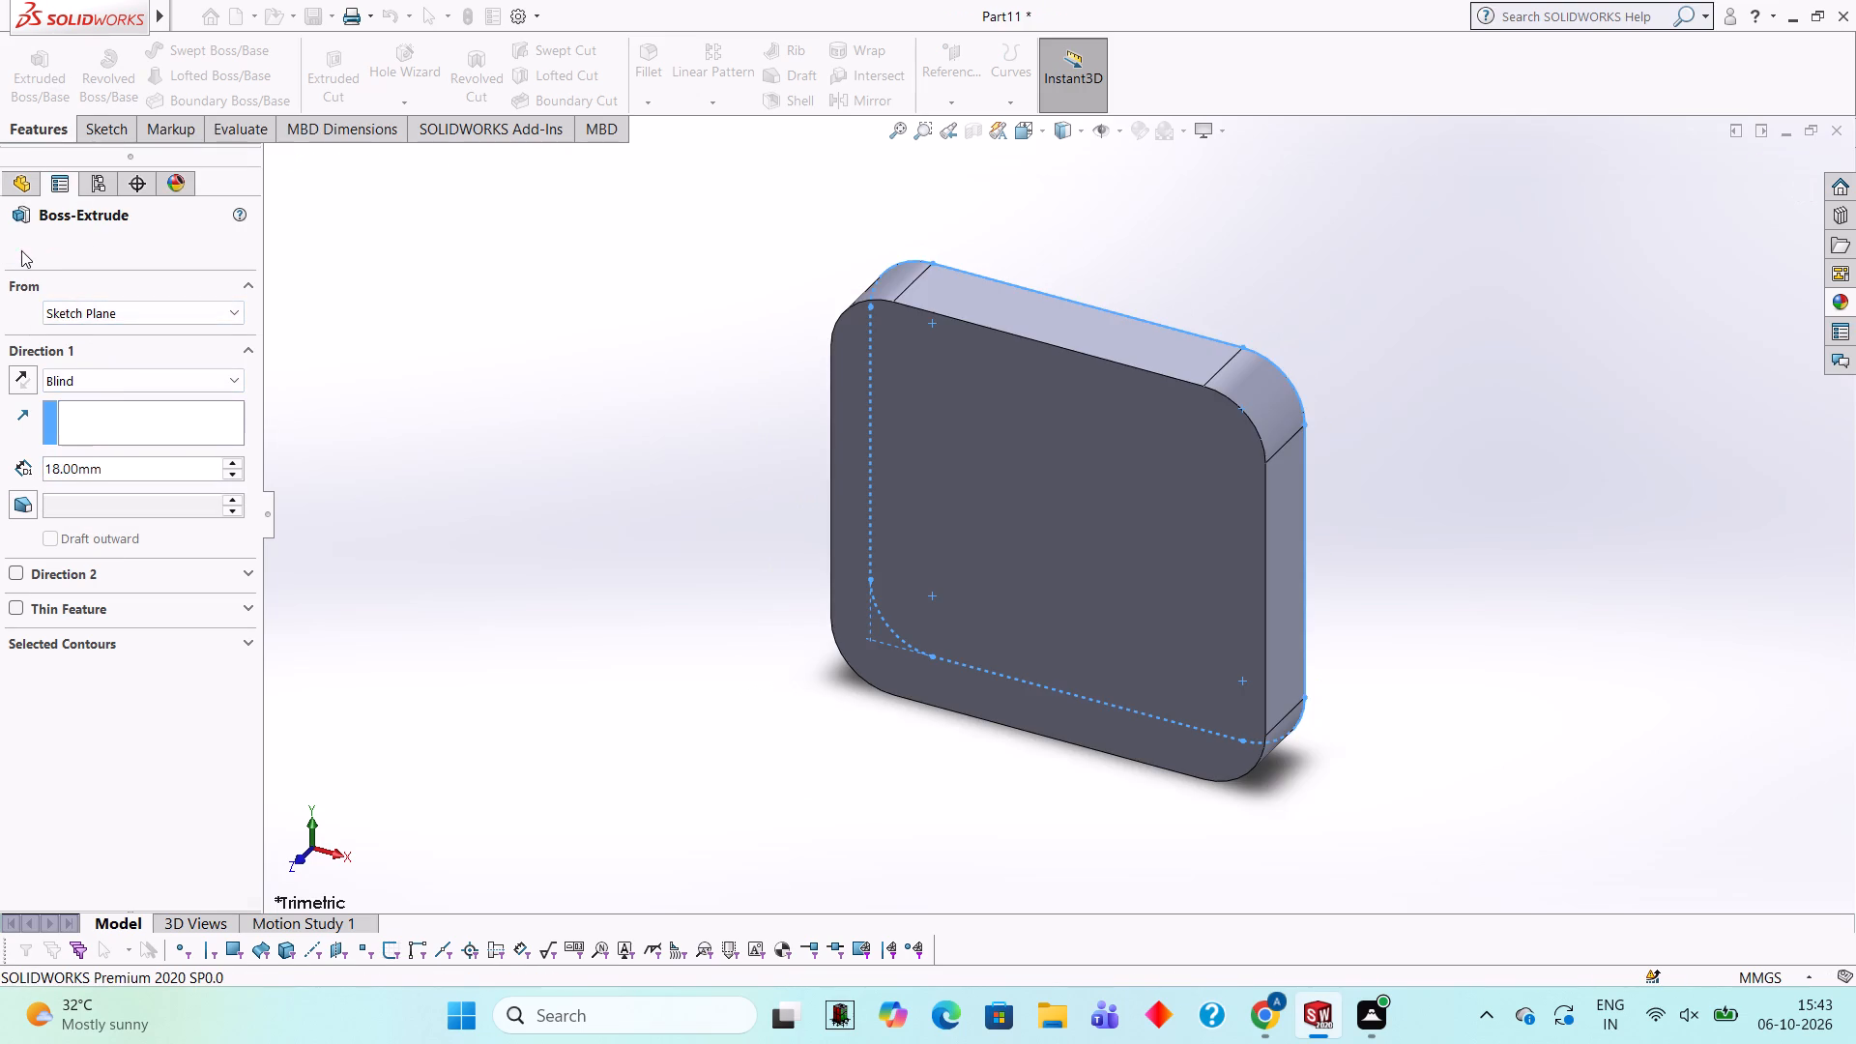
pyautogui.click(574, 412)
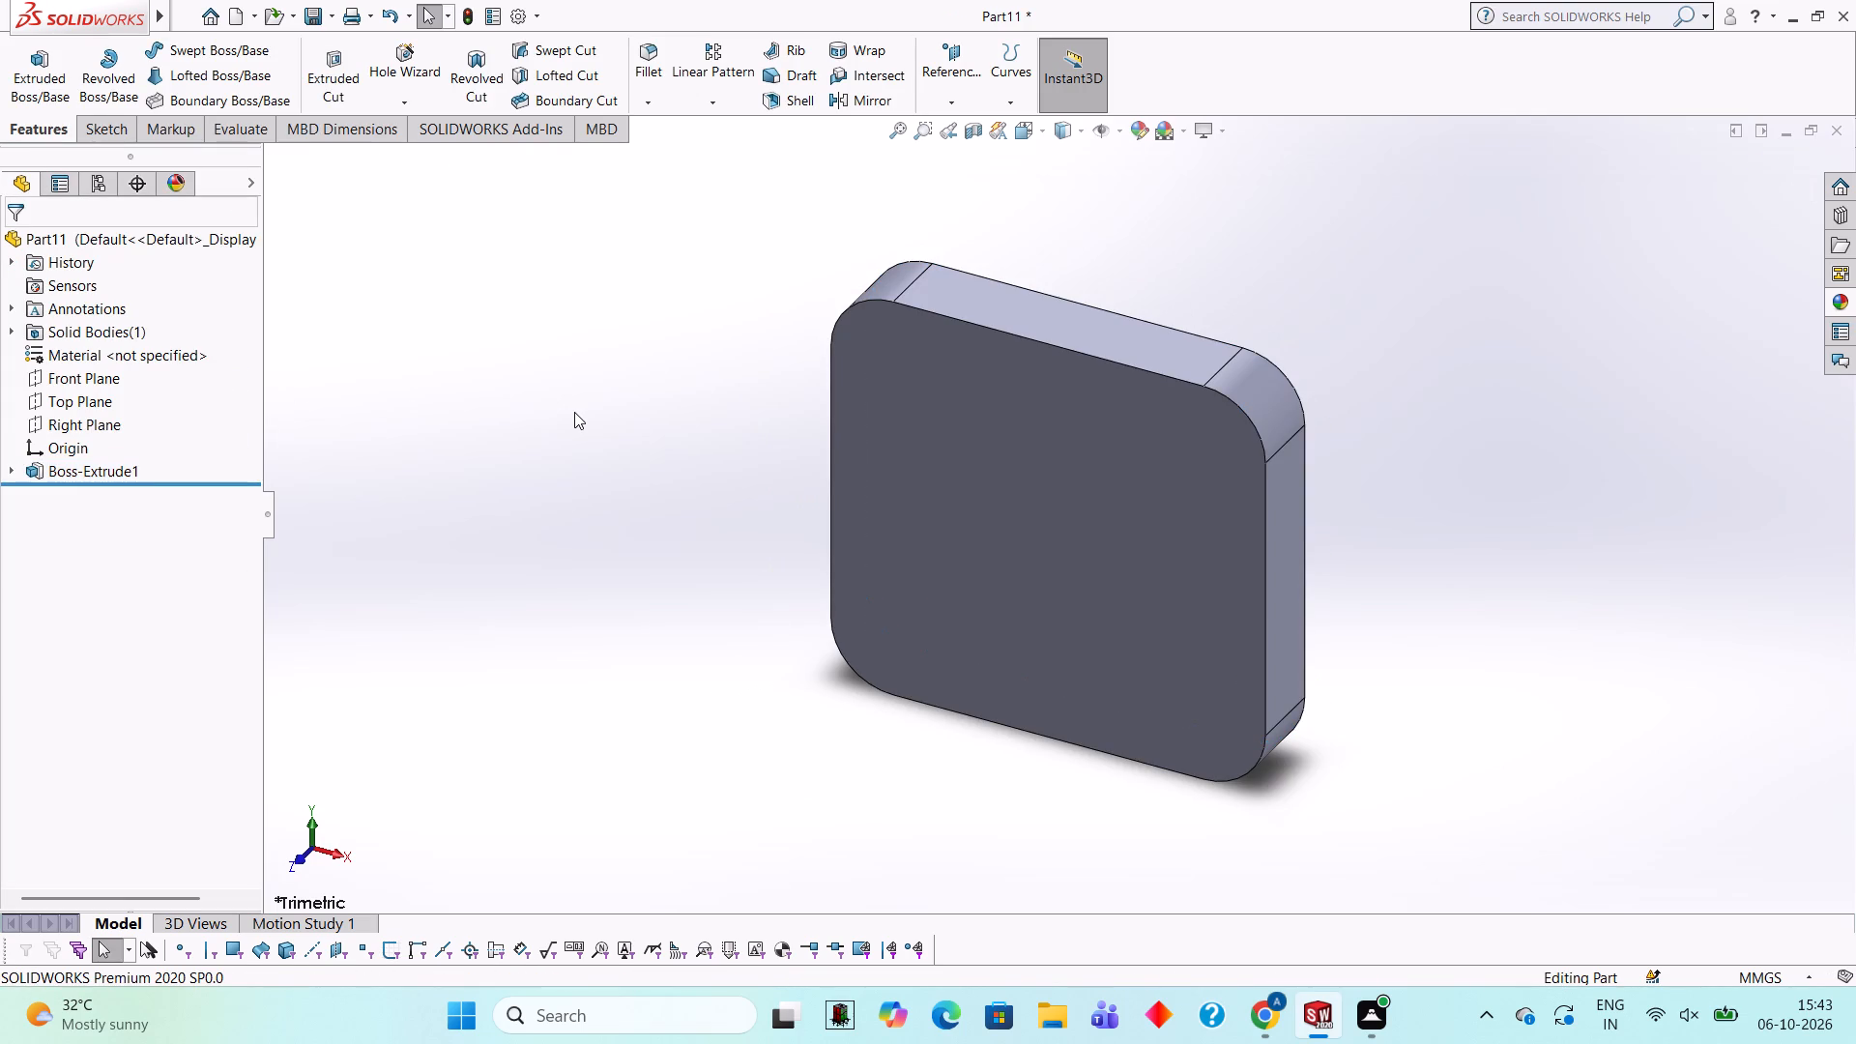
# Start a sketch on the plate's front face and draw a 15 mm diameter circle concentric with the upper-left rounded corner.
pyautogui.moveTo(977, 509); pyautogui.dragTo(1024, 431, button='middle')
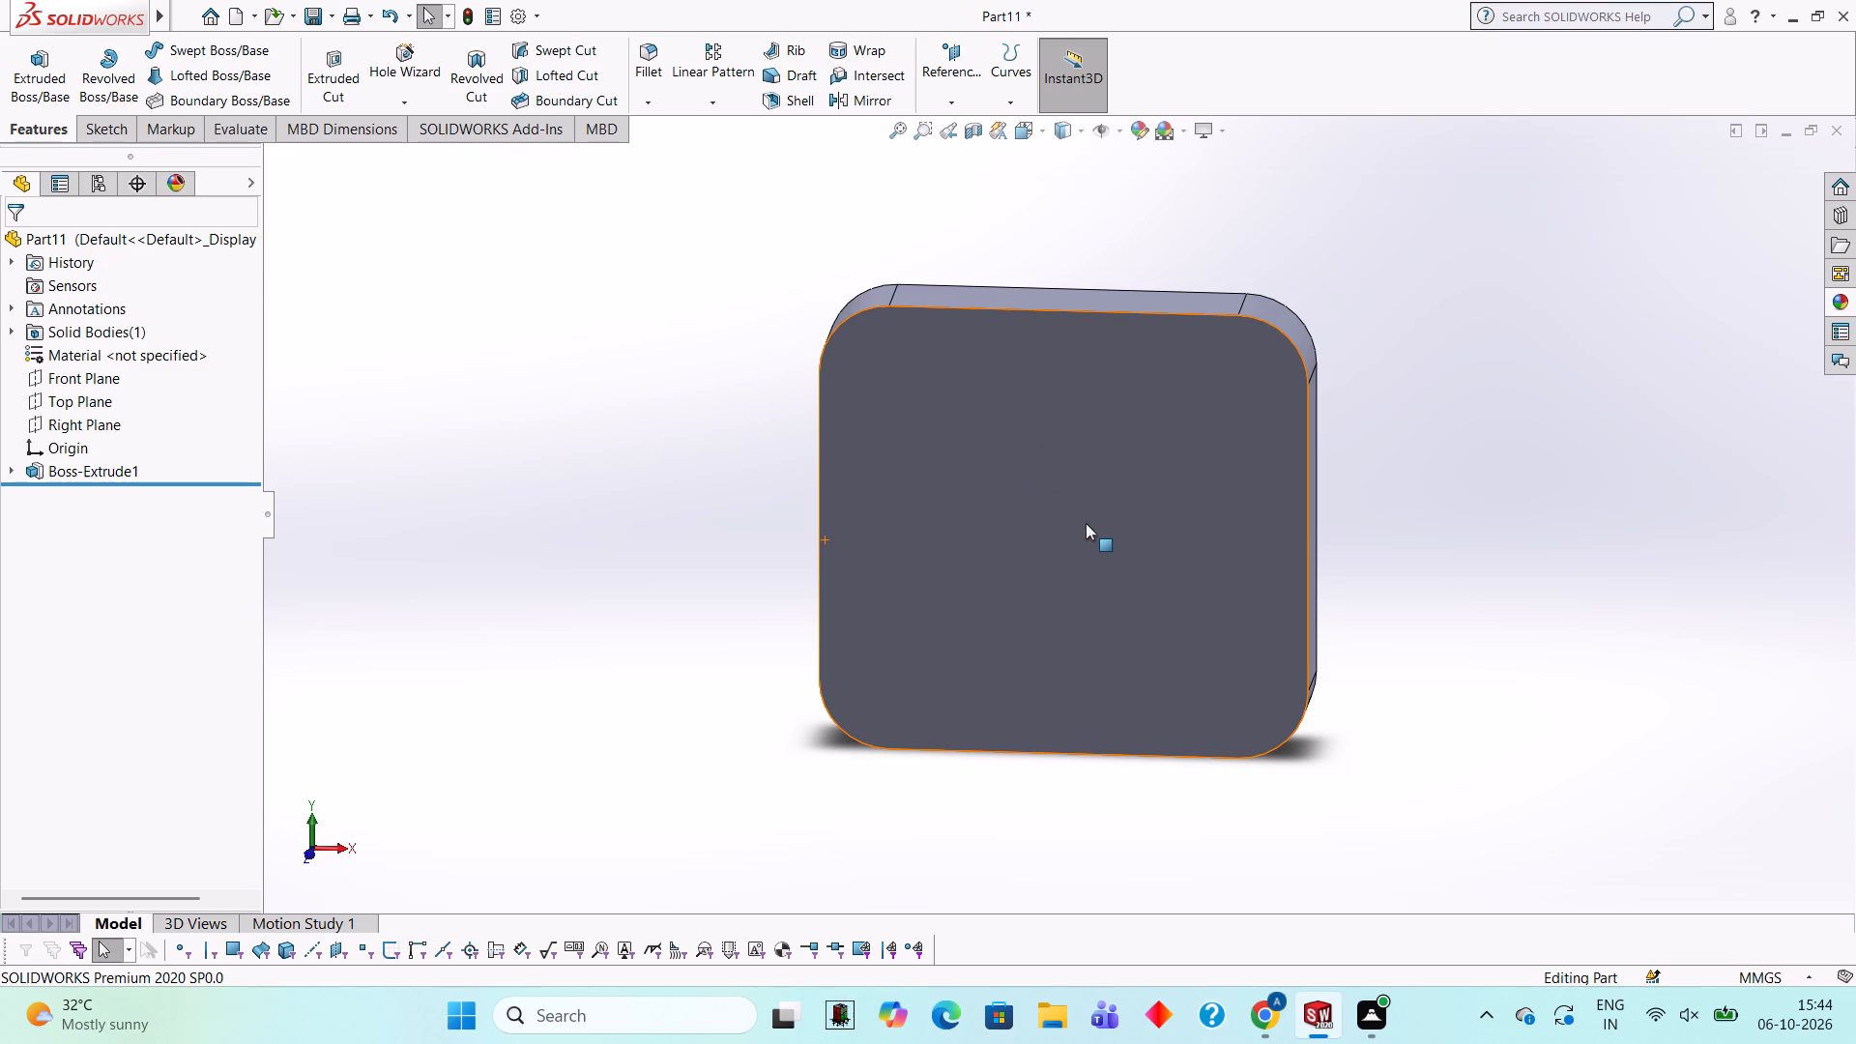
pyautogui.moveTo(1480, 449); pyautogui.dragTo(1370, 420, button='middle')
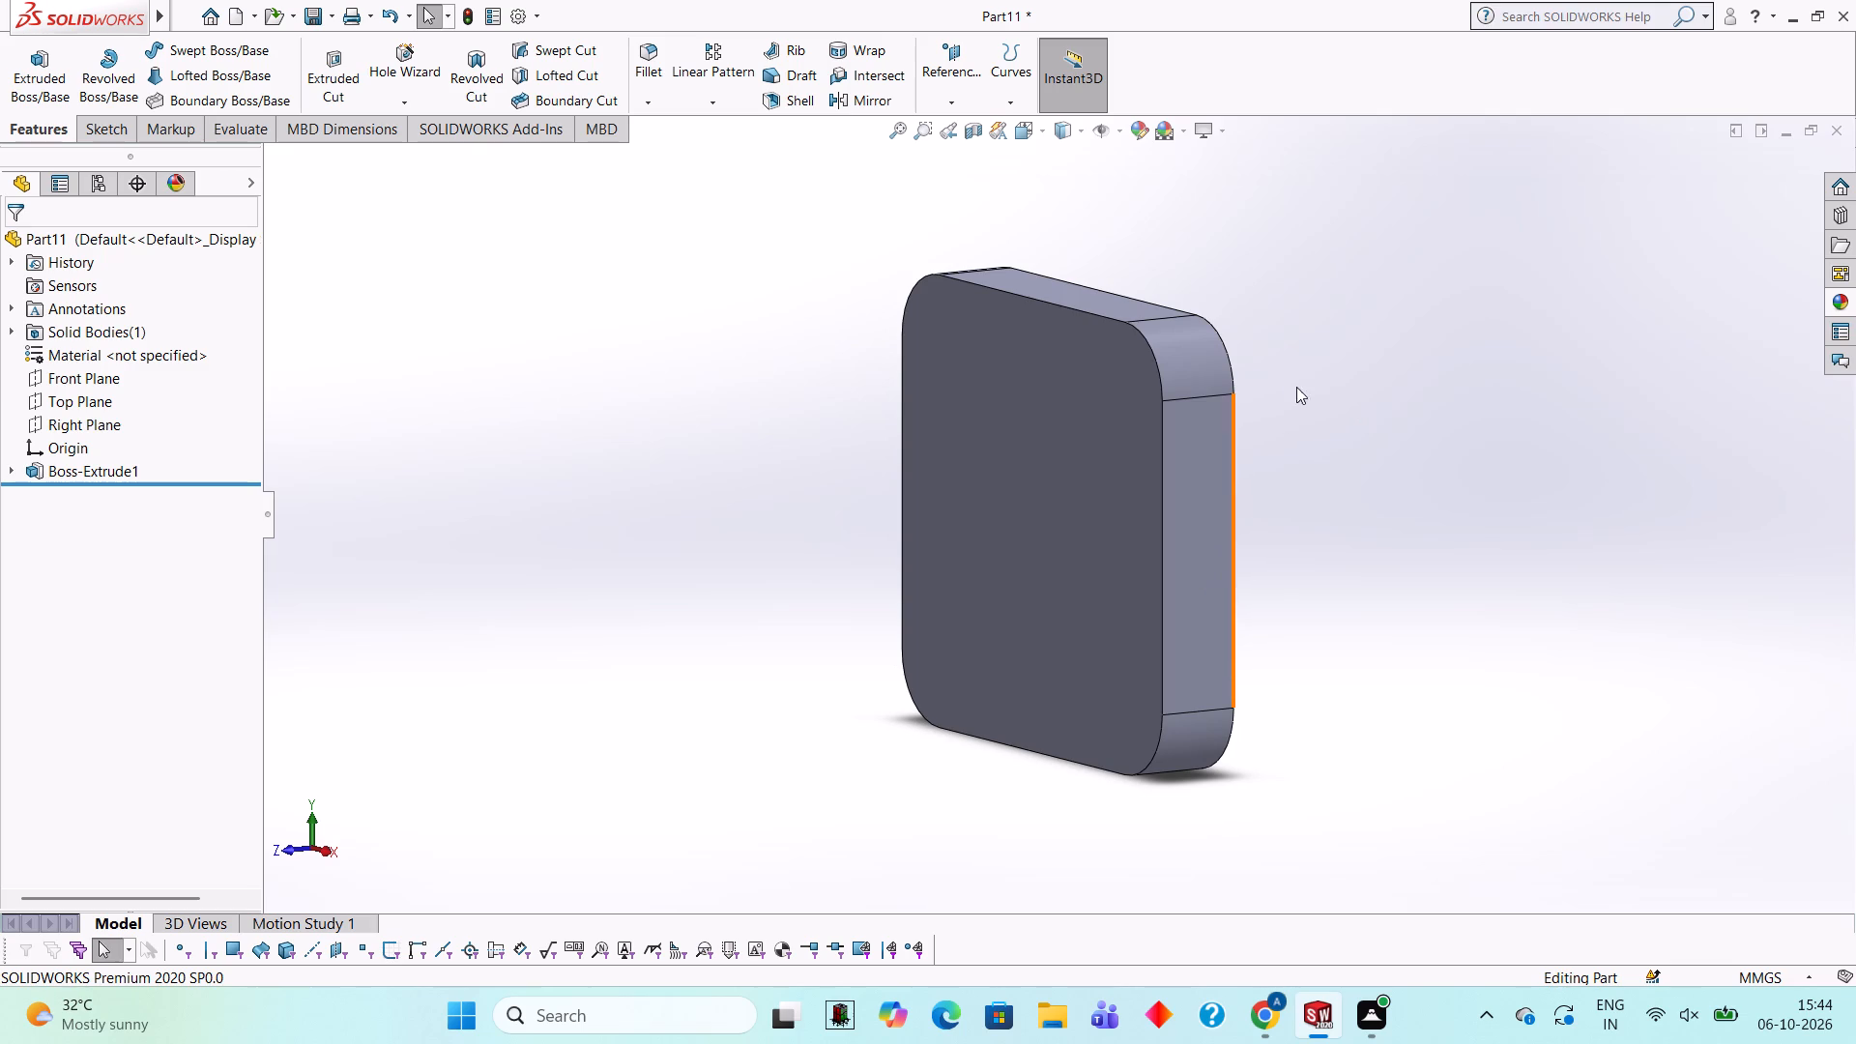
pyautogui.moveTo(1296, 387); pyautogui.dragTo(1348, 412, button='middle')
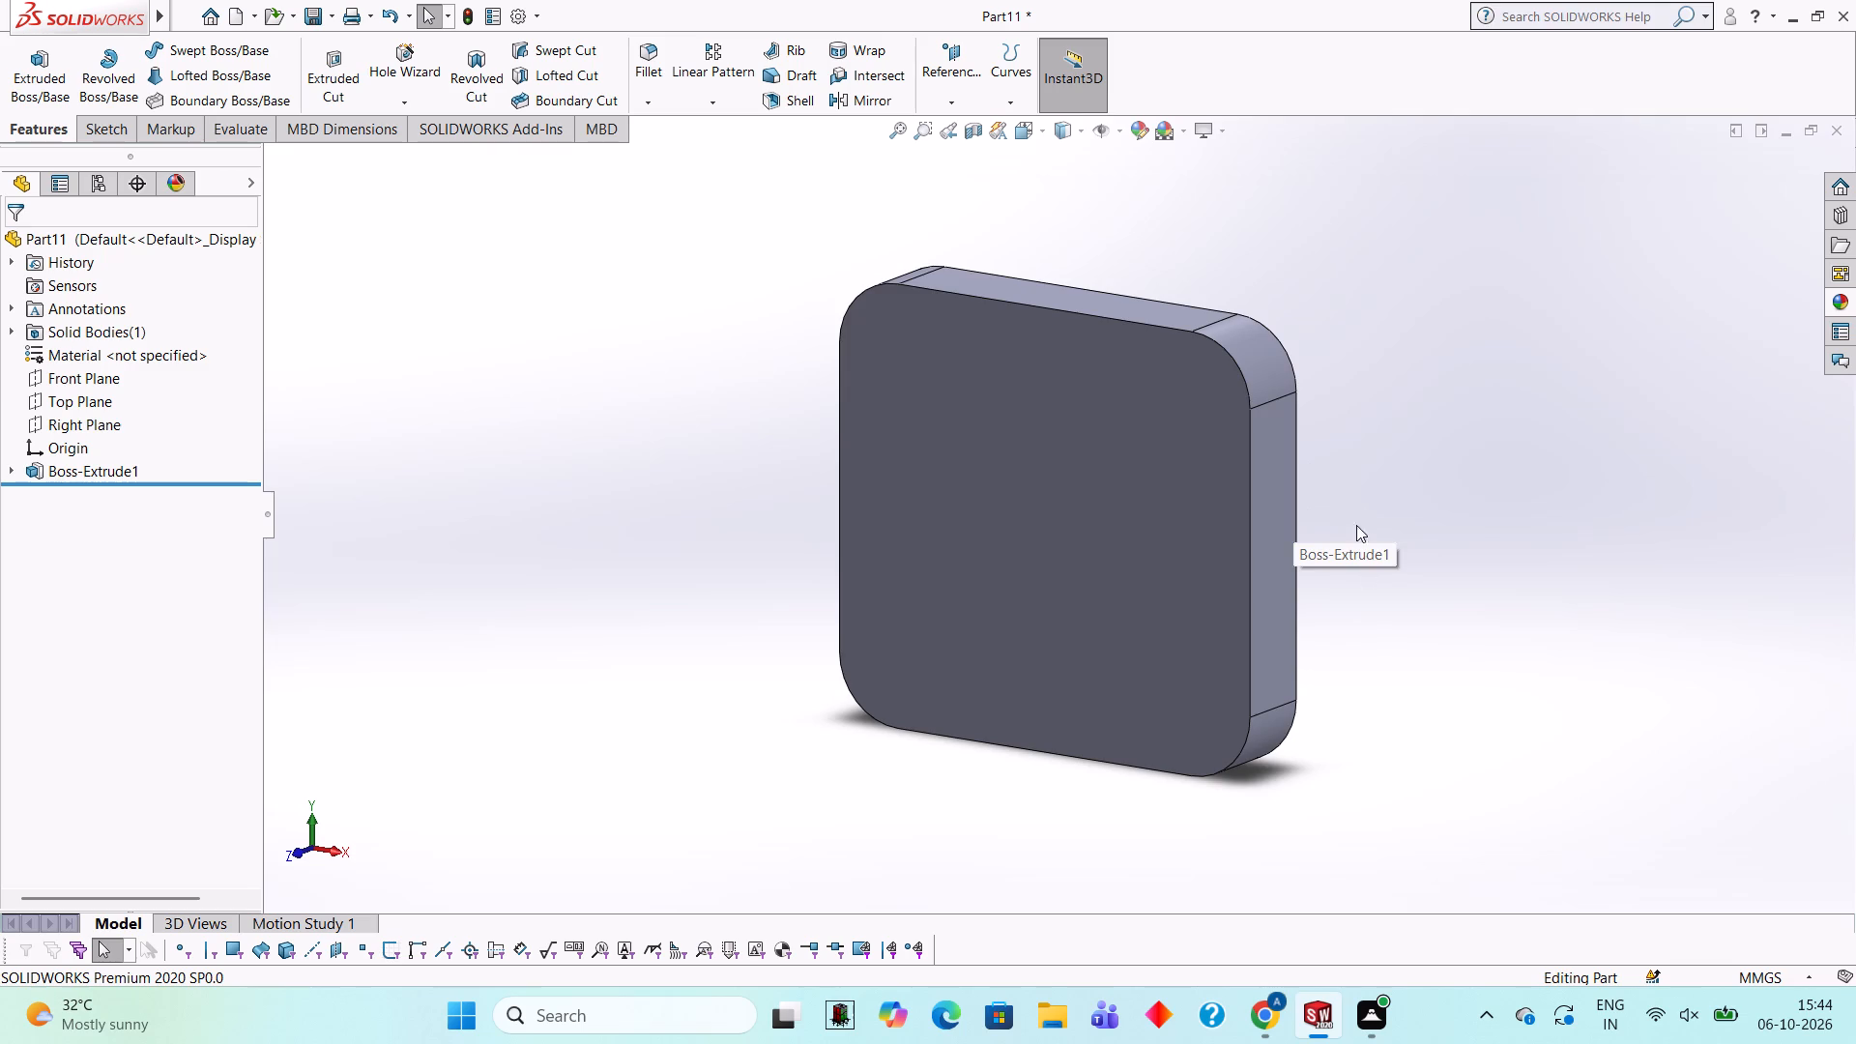
pyautogui.moveTo(1356, 471); pyautogui.dragTo(1406, 467, button='middle')
pyautogui.scroll(1, 1406, 467)
pyautogui.click(1148, 435)
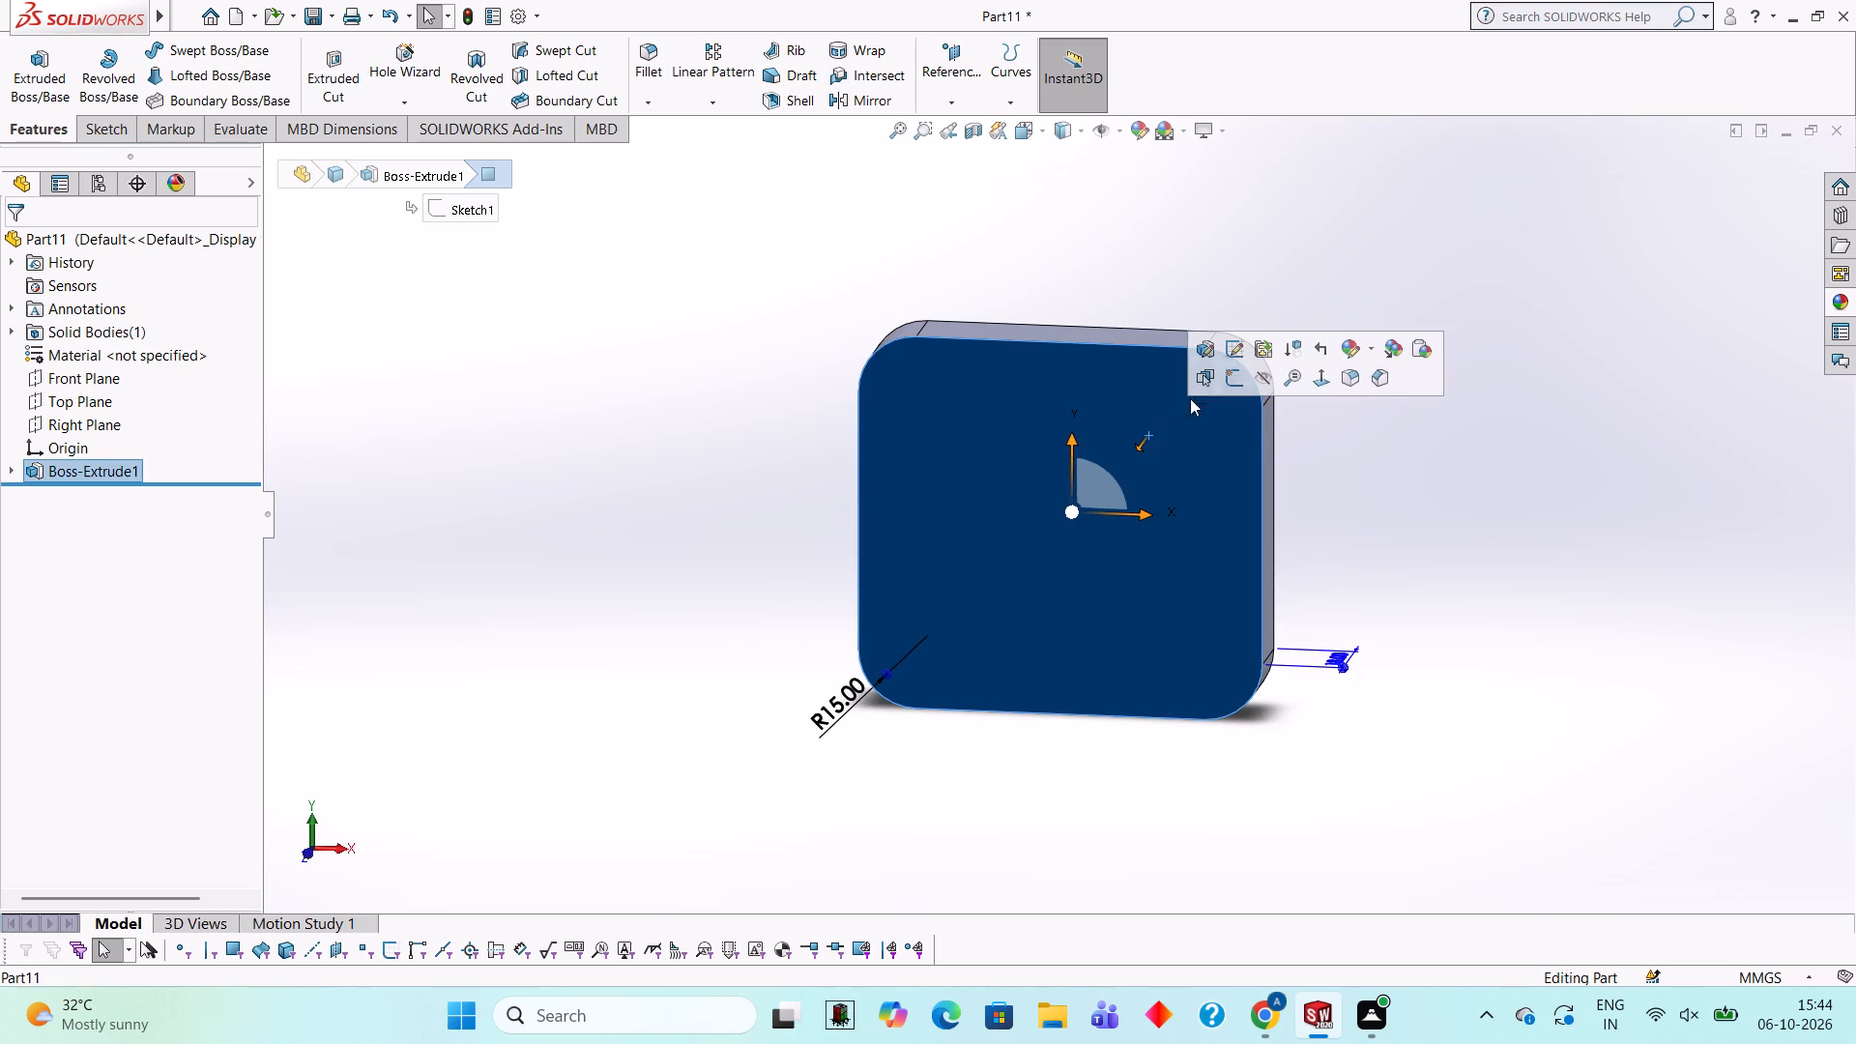
pyautogui.click(1236, 375)
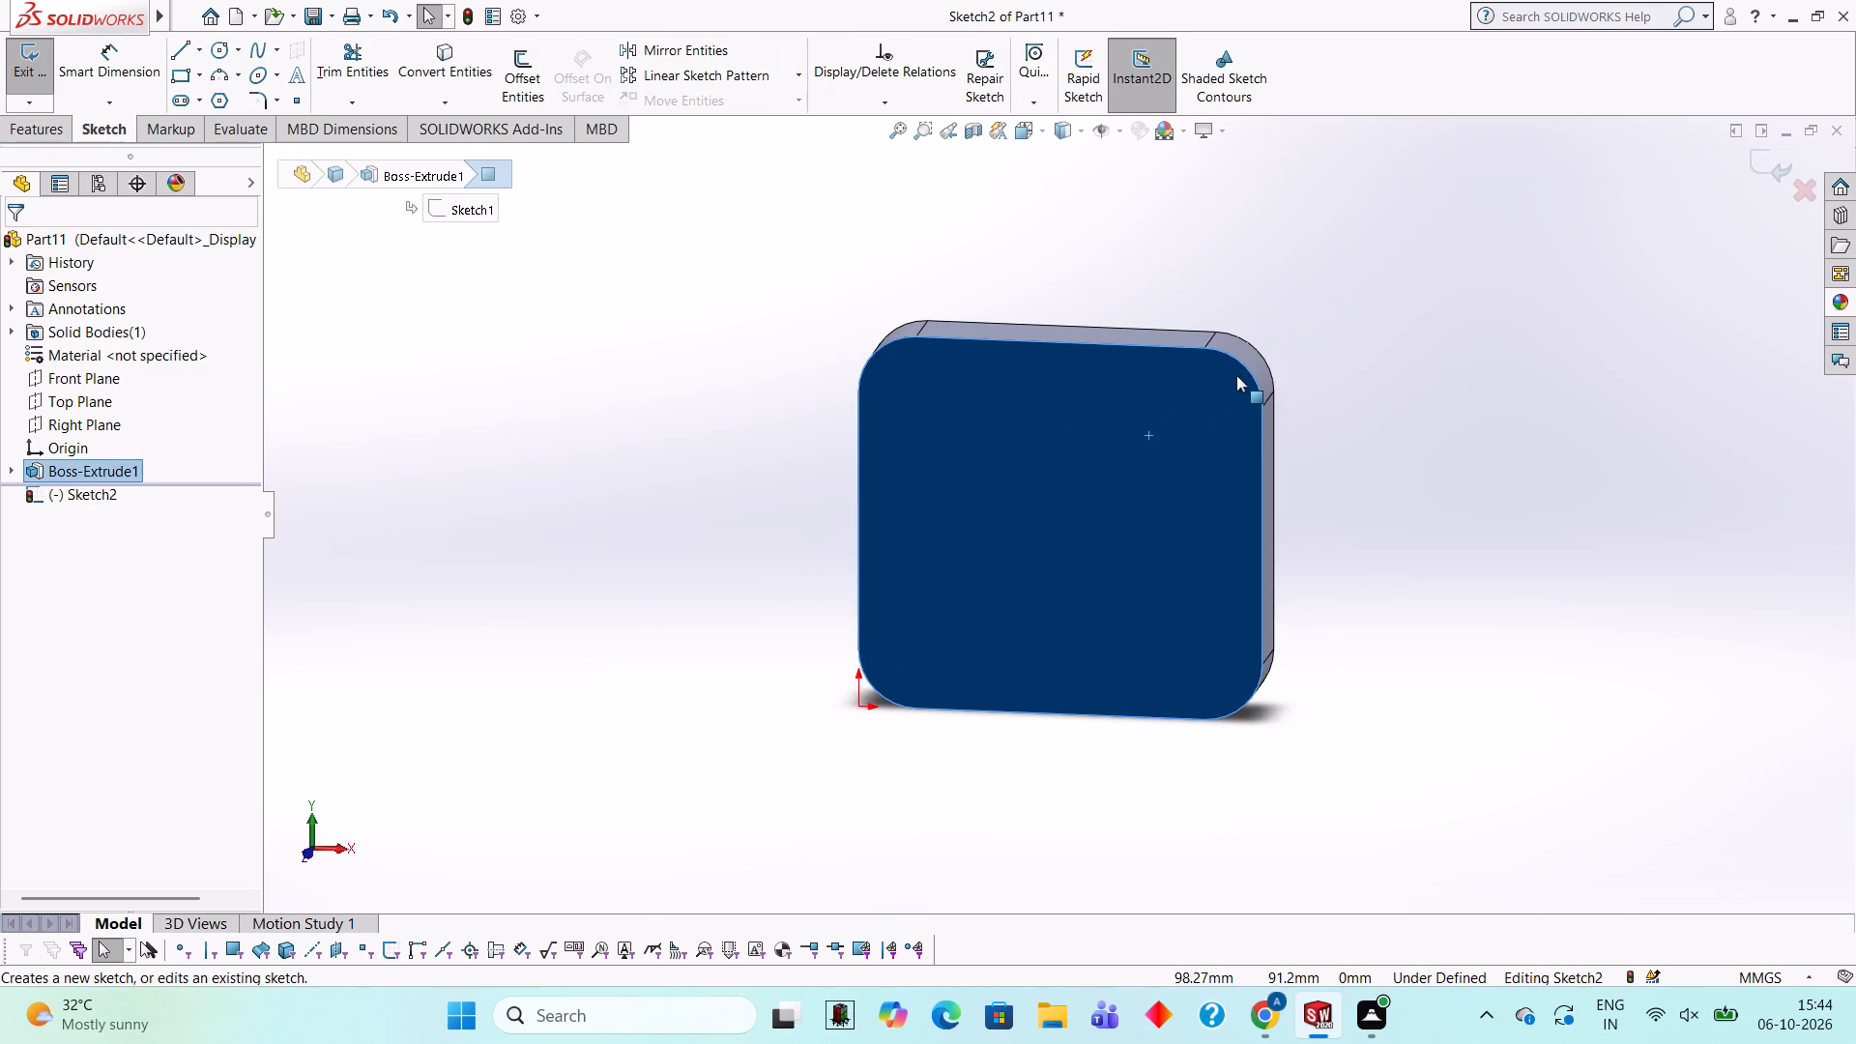
pyautogui.hotkey('ctrl', '8')
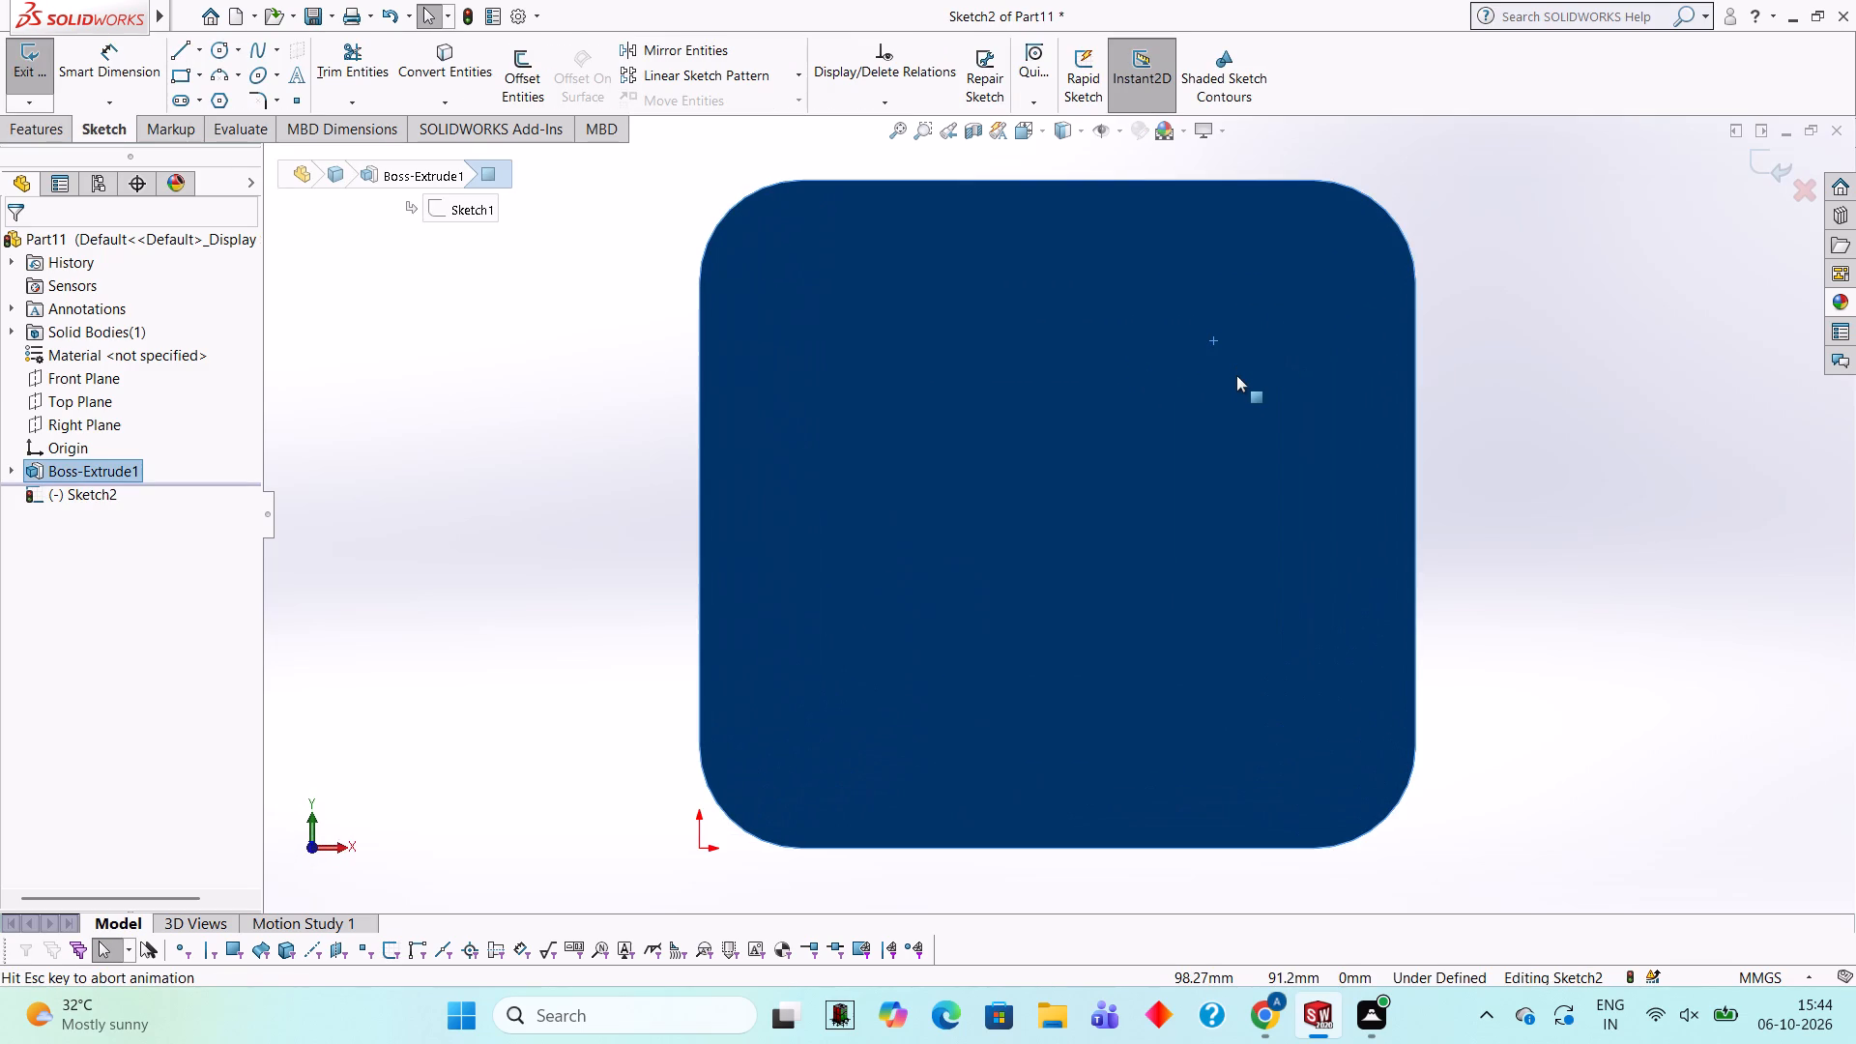
pyautogui.scroll(1, 1415, 336)
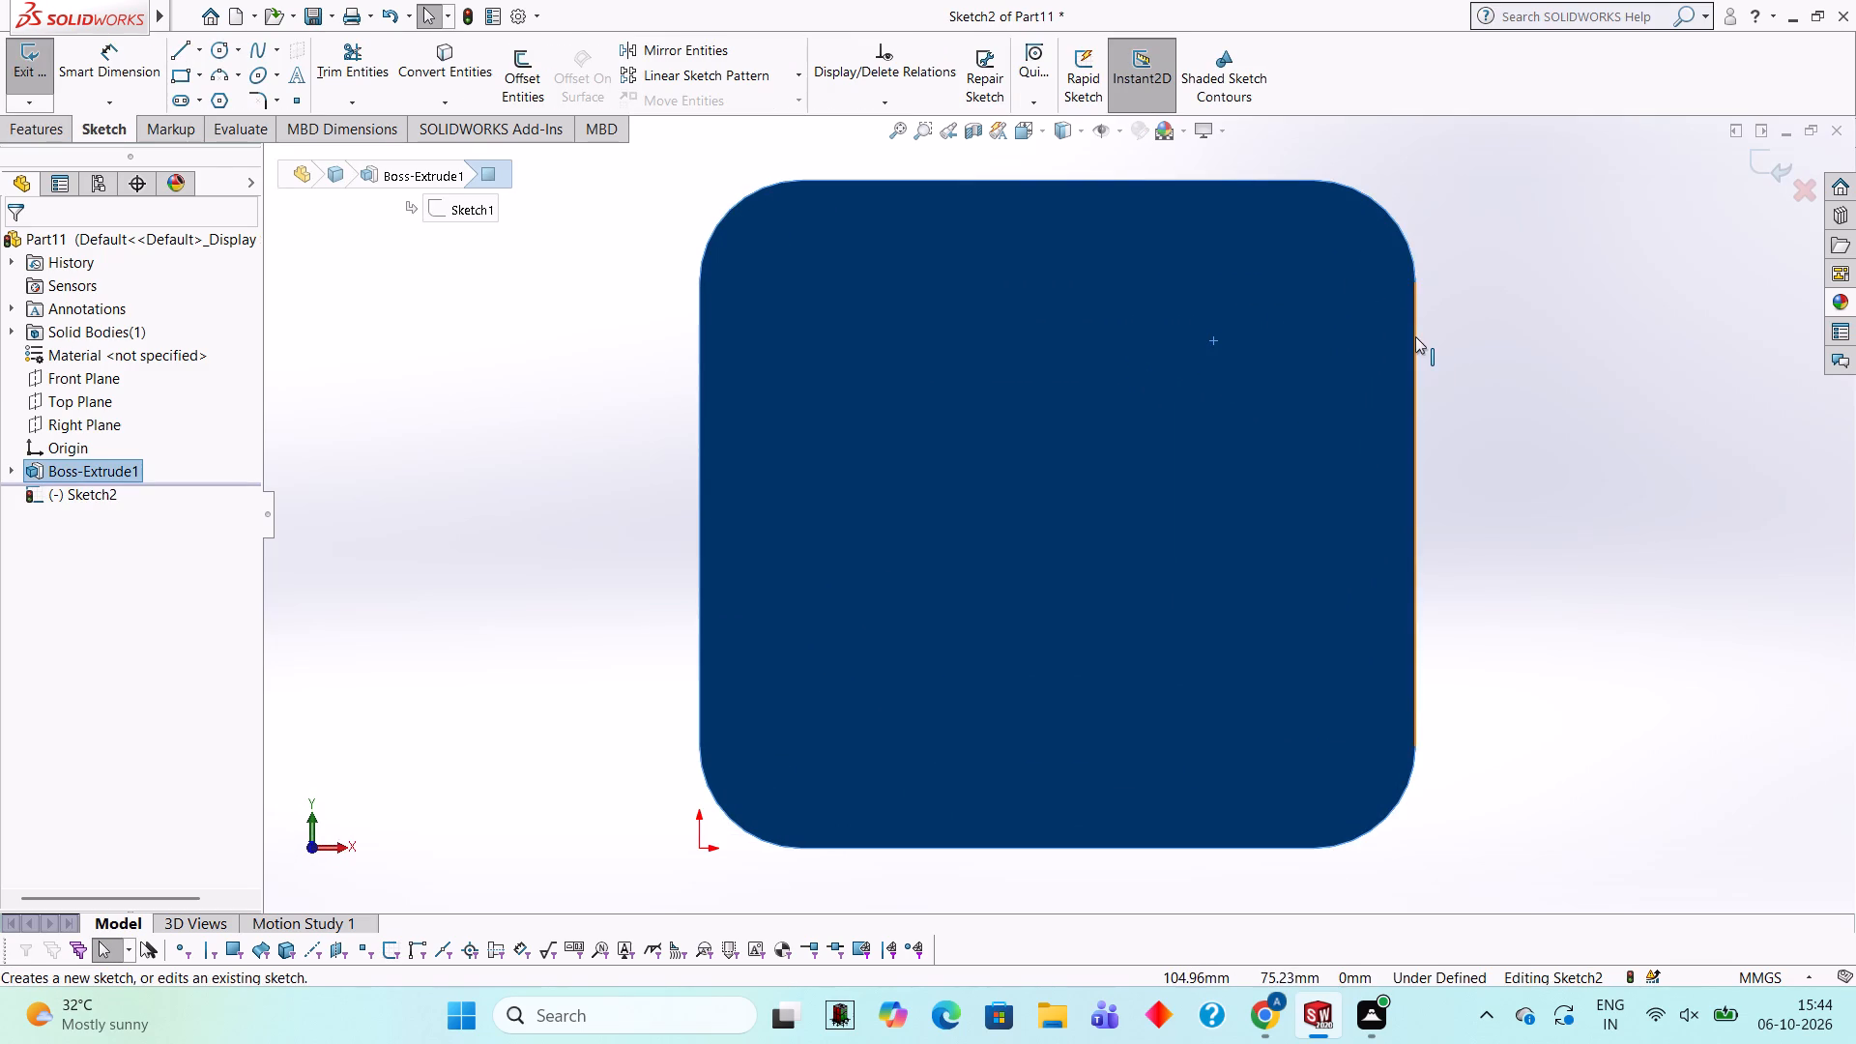
pyautogui.click(229, 51)
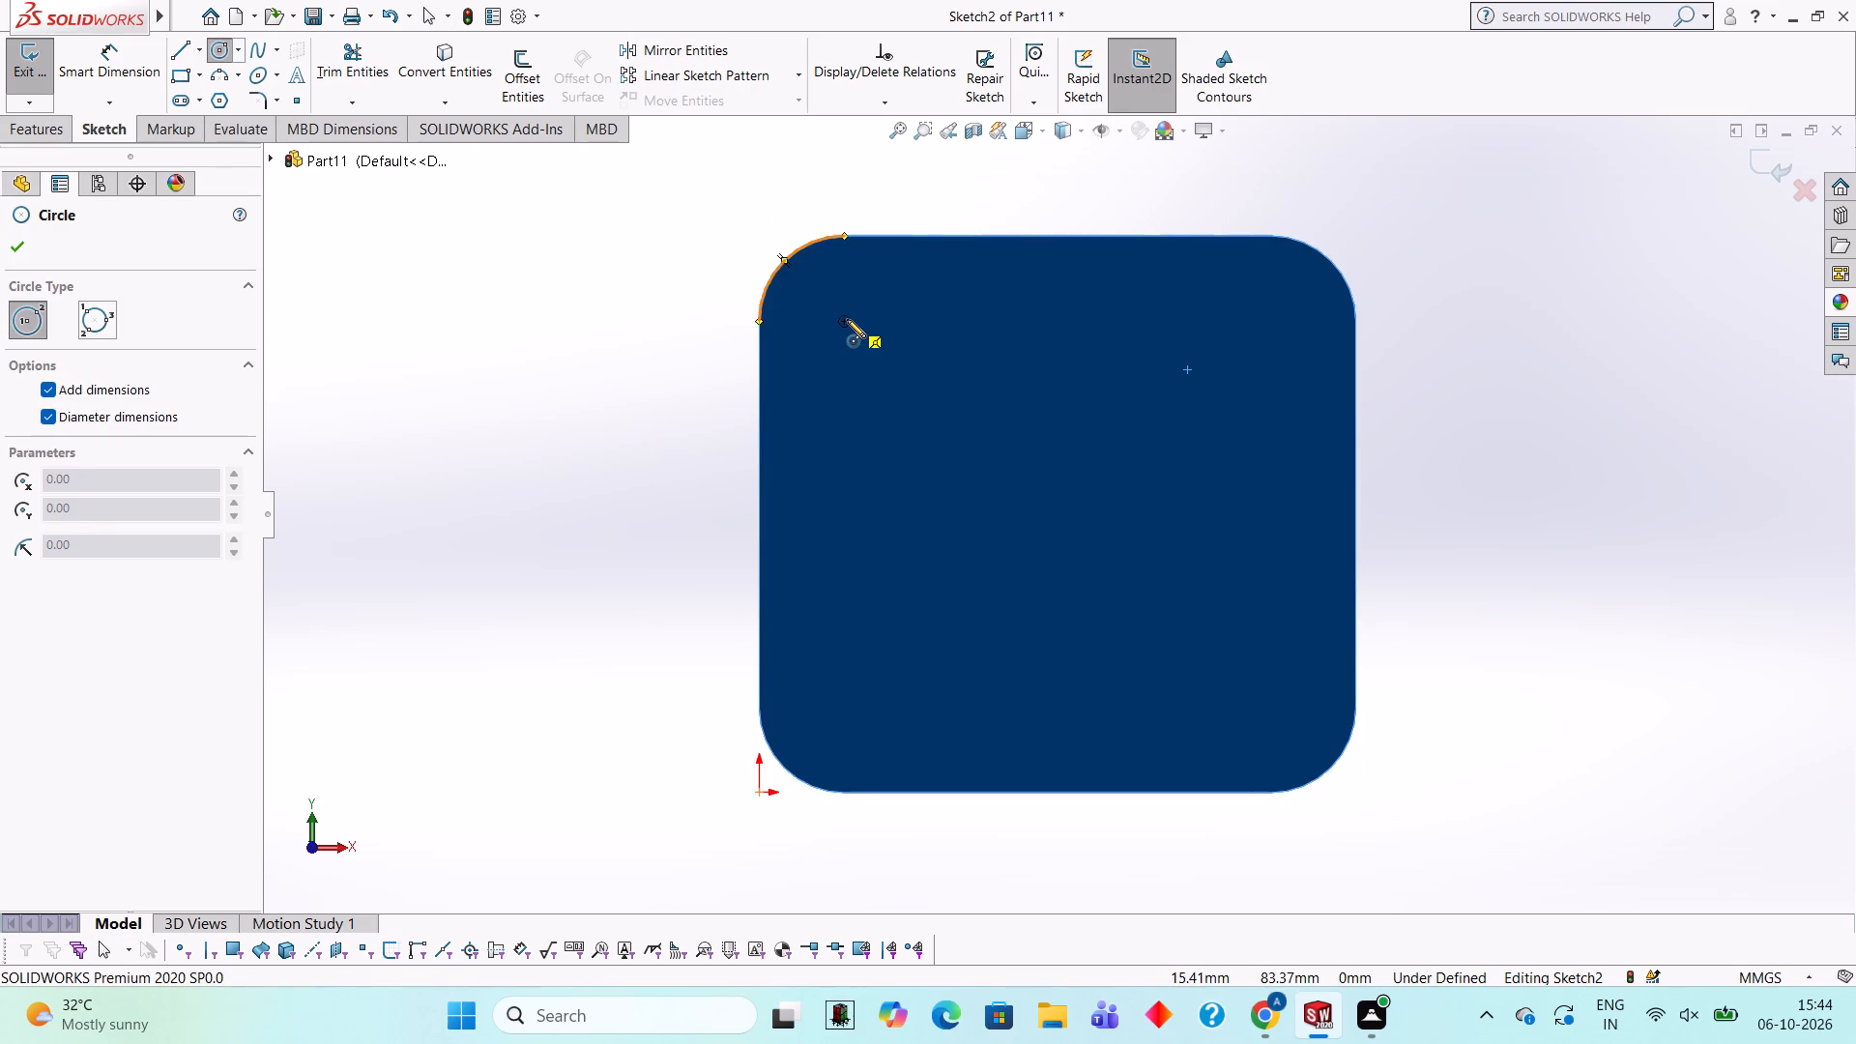
pyautogui.click(843, 319)
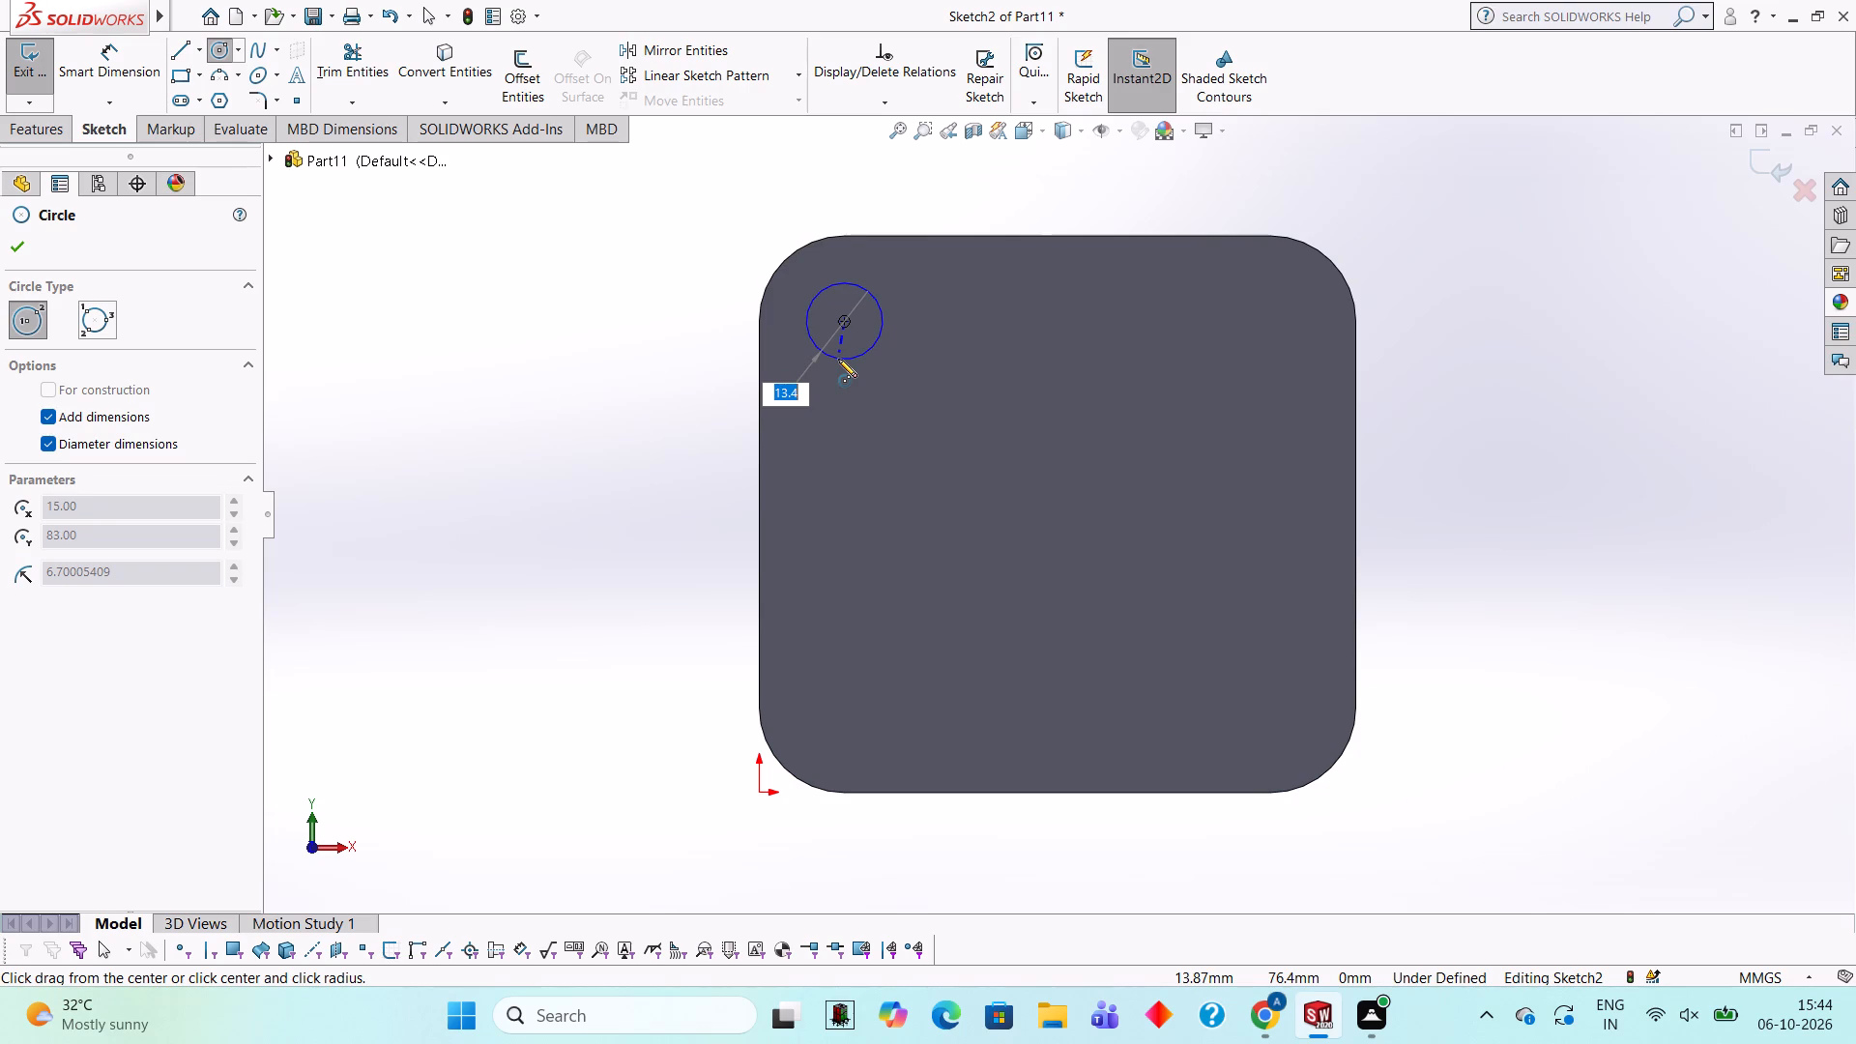
pyautogui.write('15')
pyautogui.press('Return')
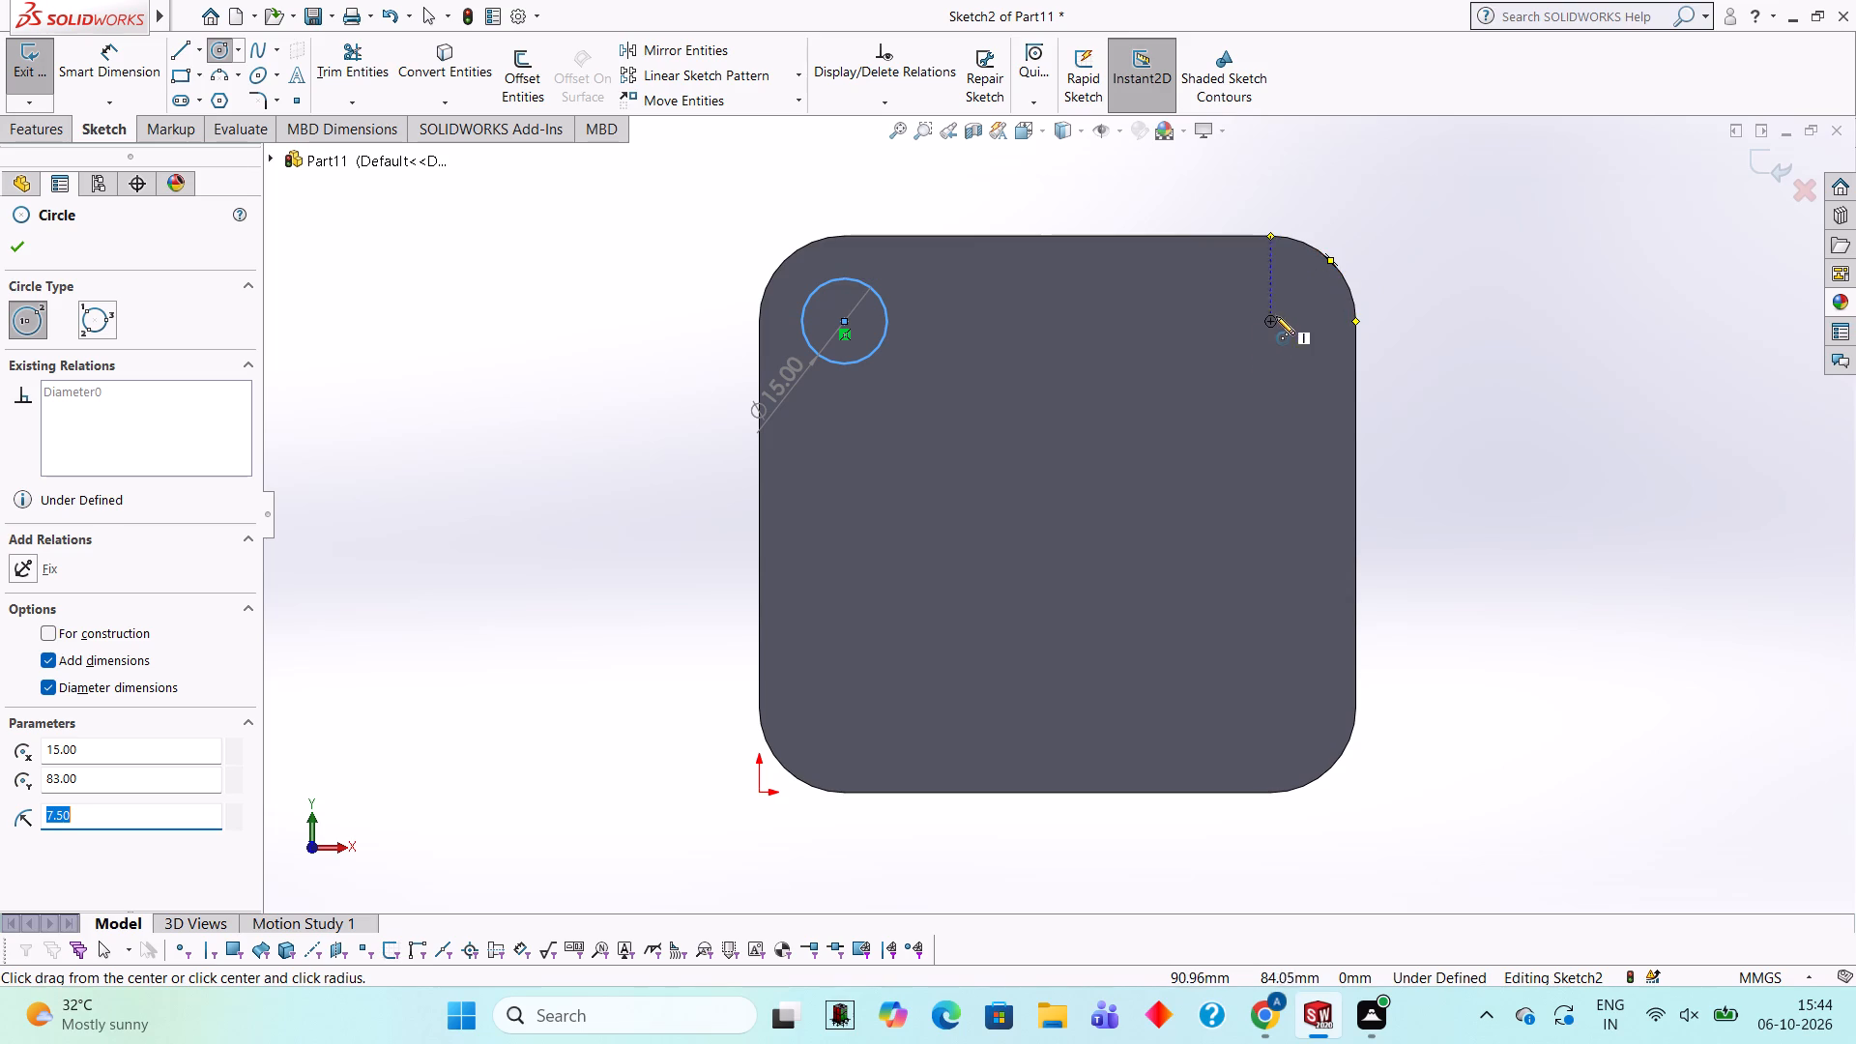
# Draw 15 mm diameter circles concentric with the other three rounded corners of the plate.
pyautogui.click(1267, 319)
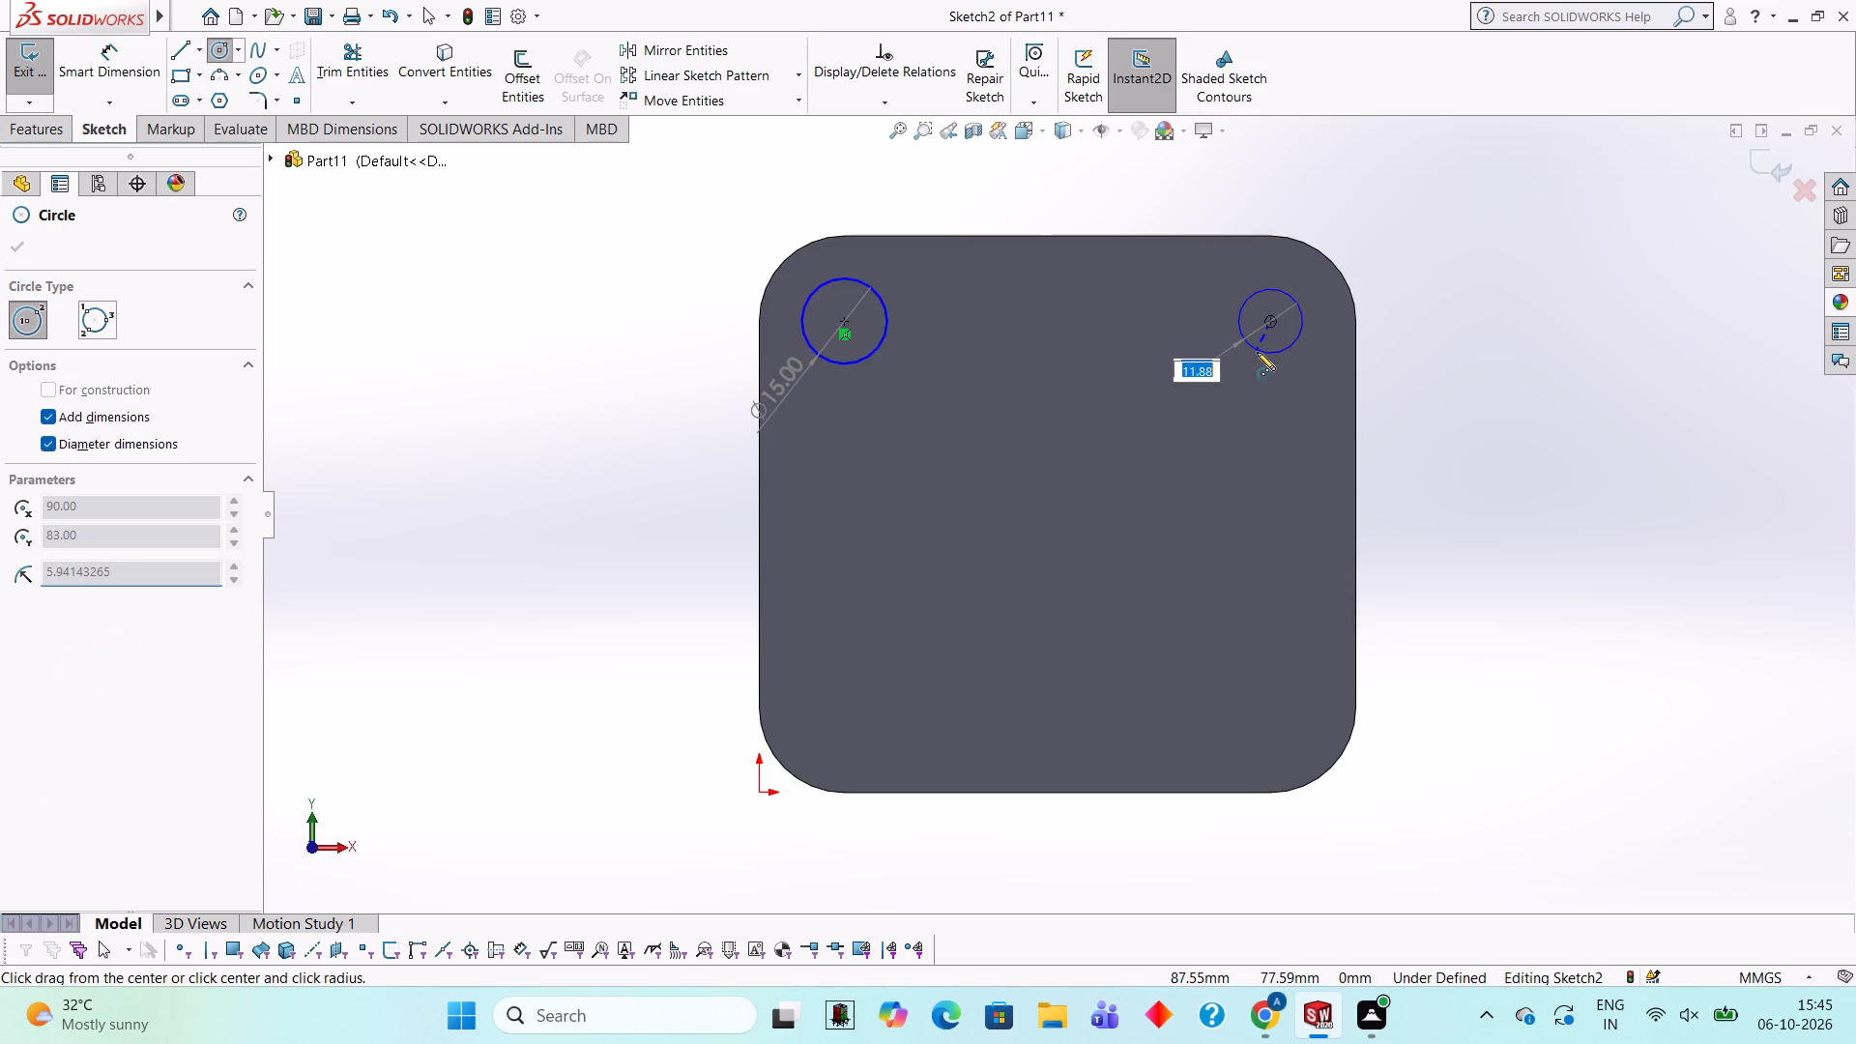
pyautogui.write('15')
pyautogui.press('Return')
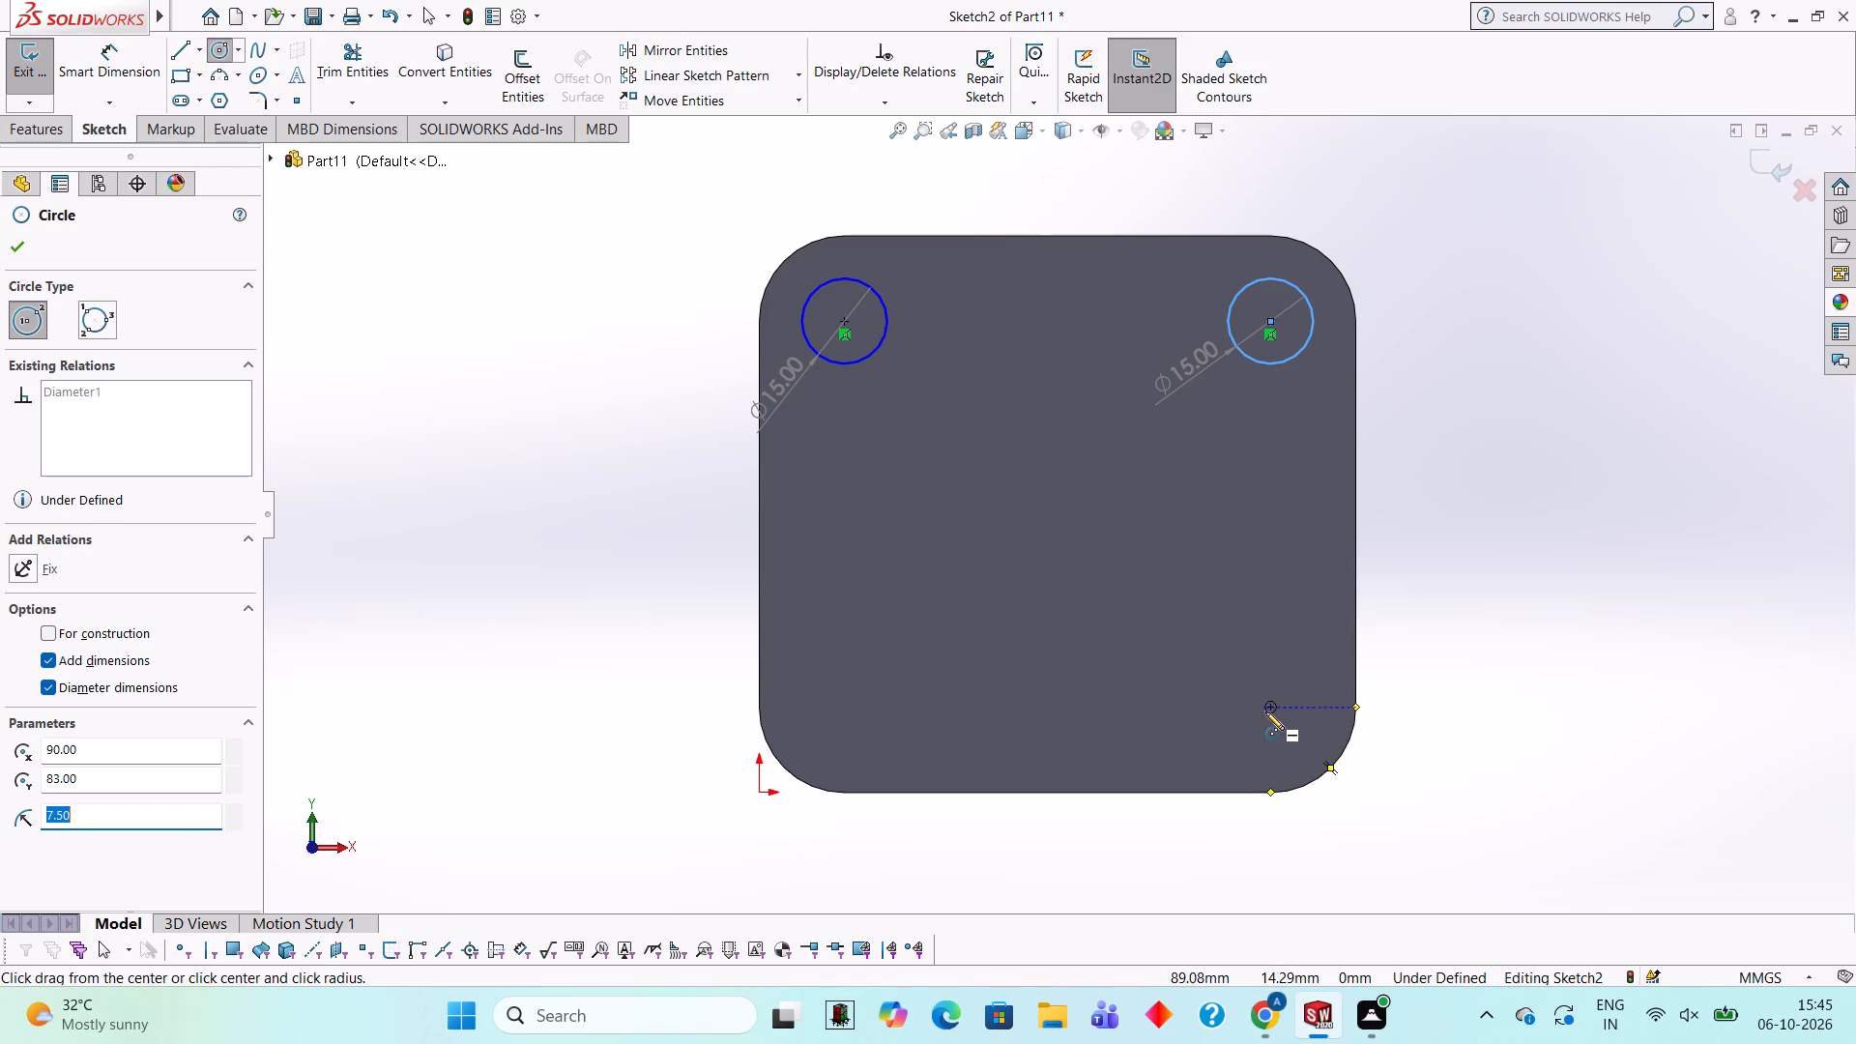
pyautogui.click(1273, 708)
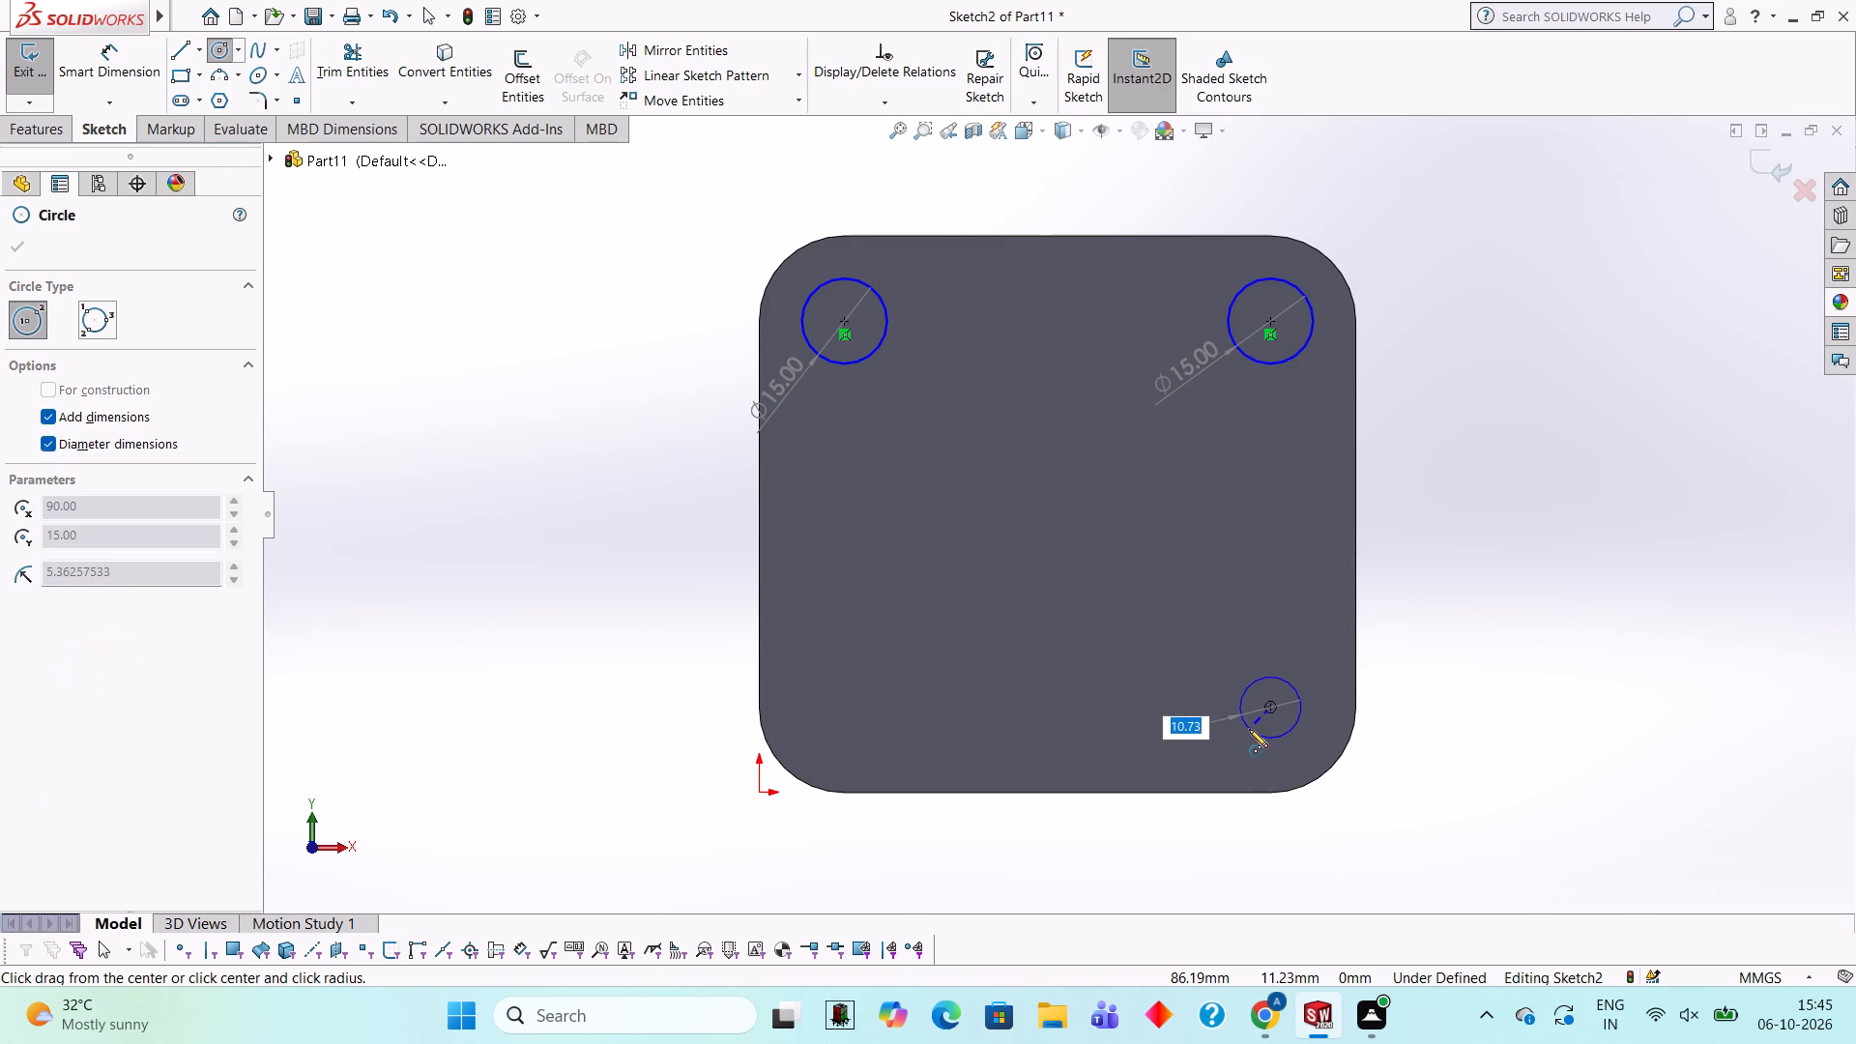
pyautogui.write('15')
pyautogui.press('Return')
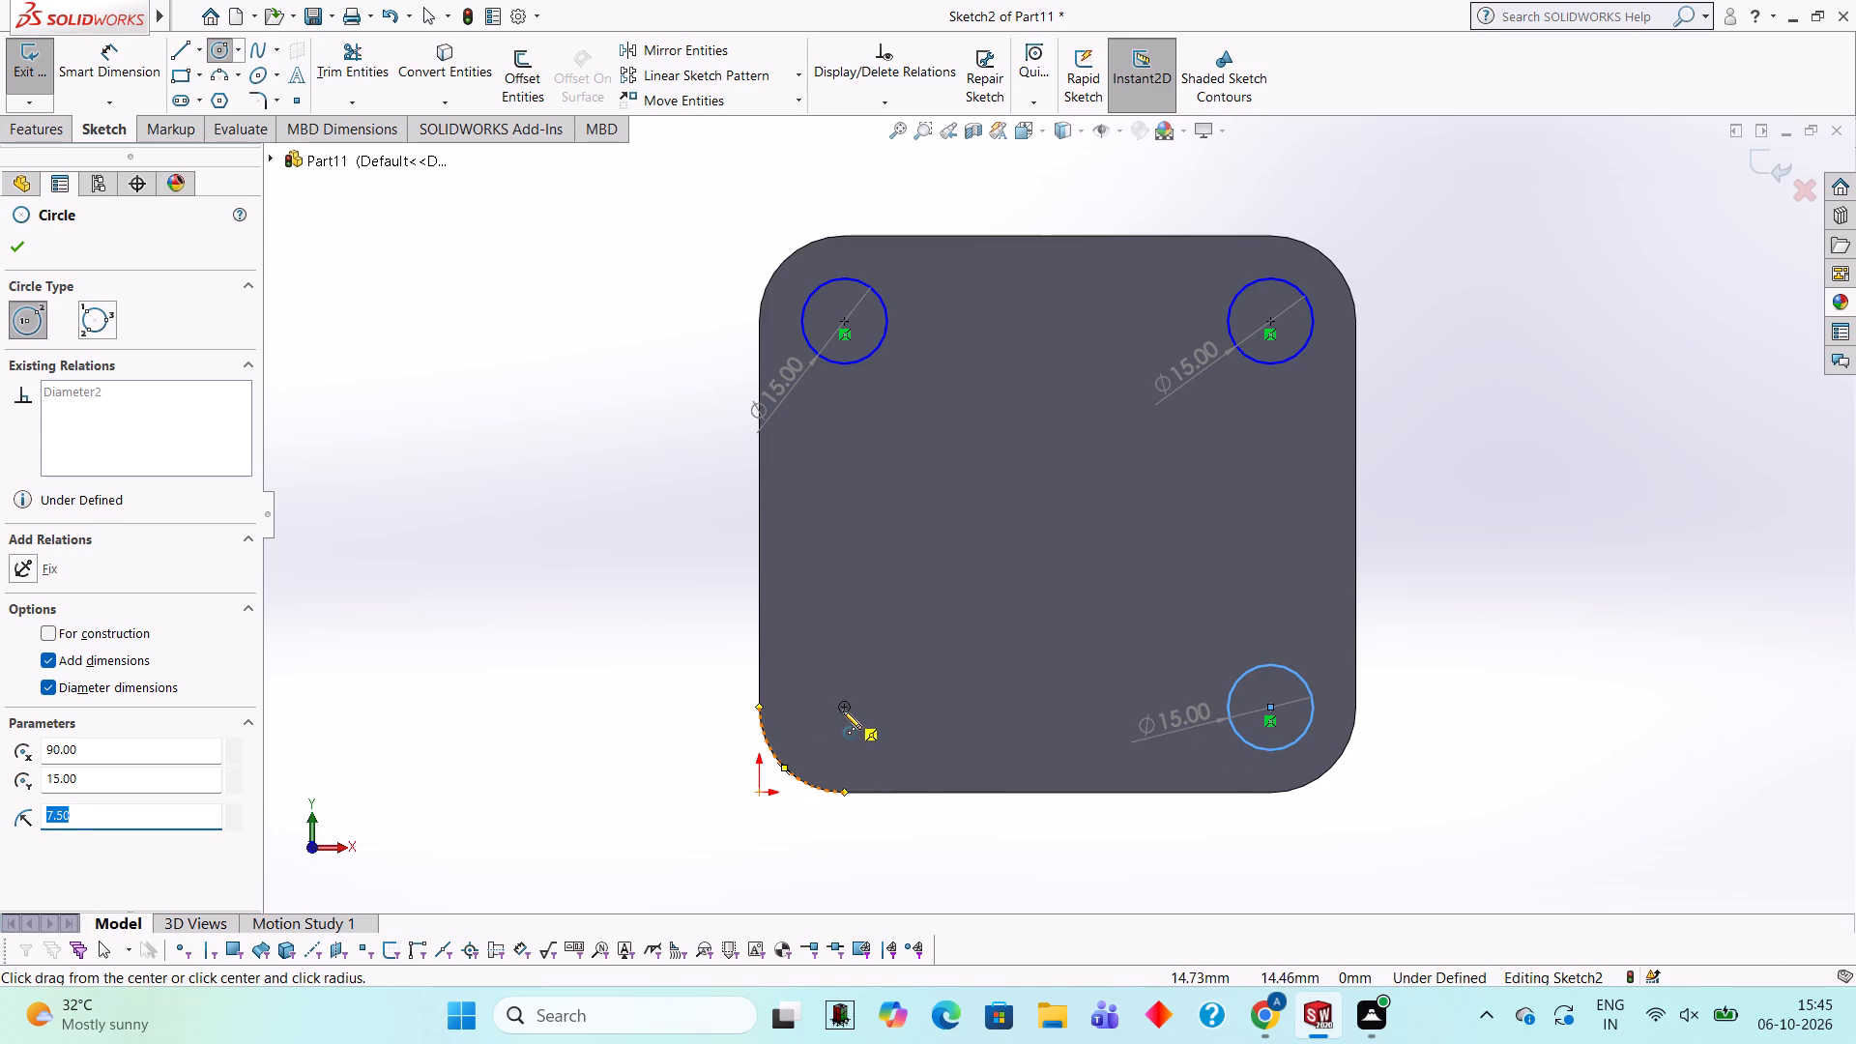
pyautogui.click(843, 710)
pyautogui.write('15')
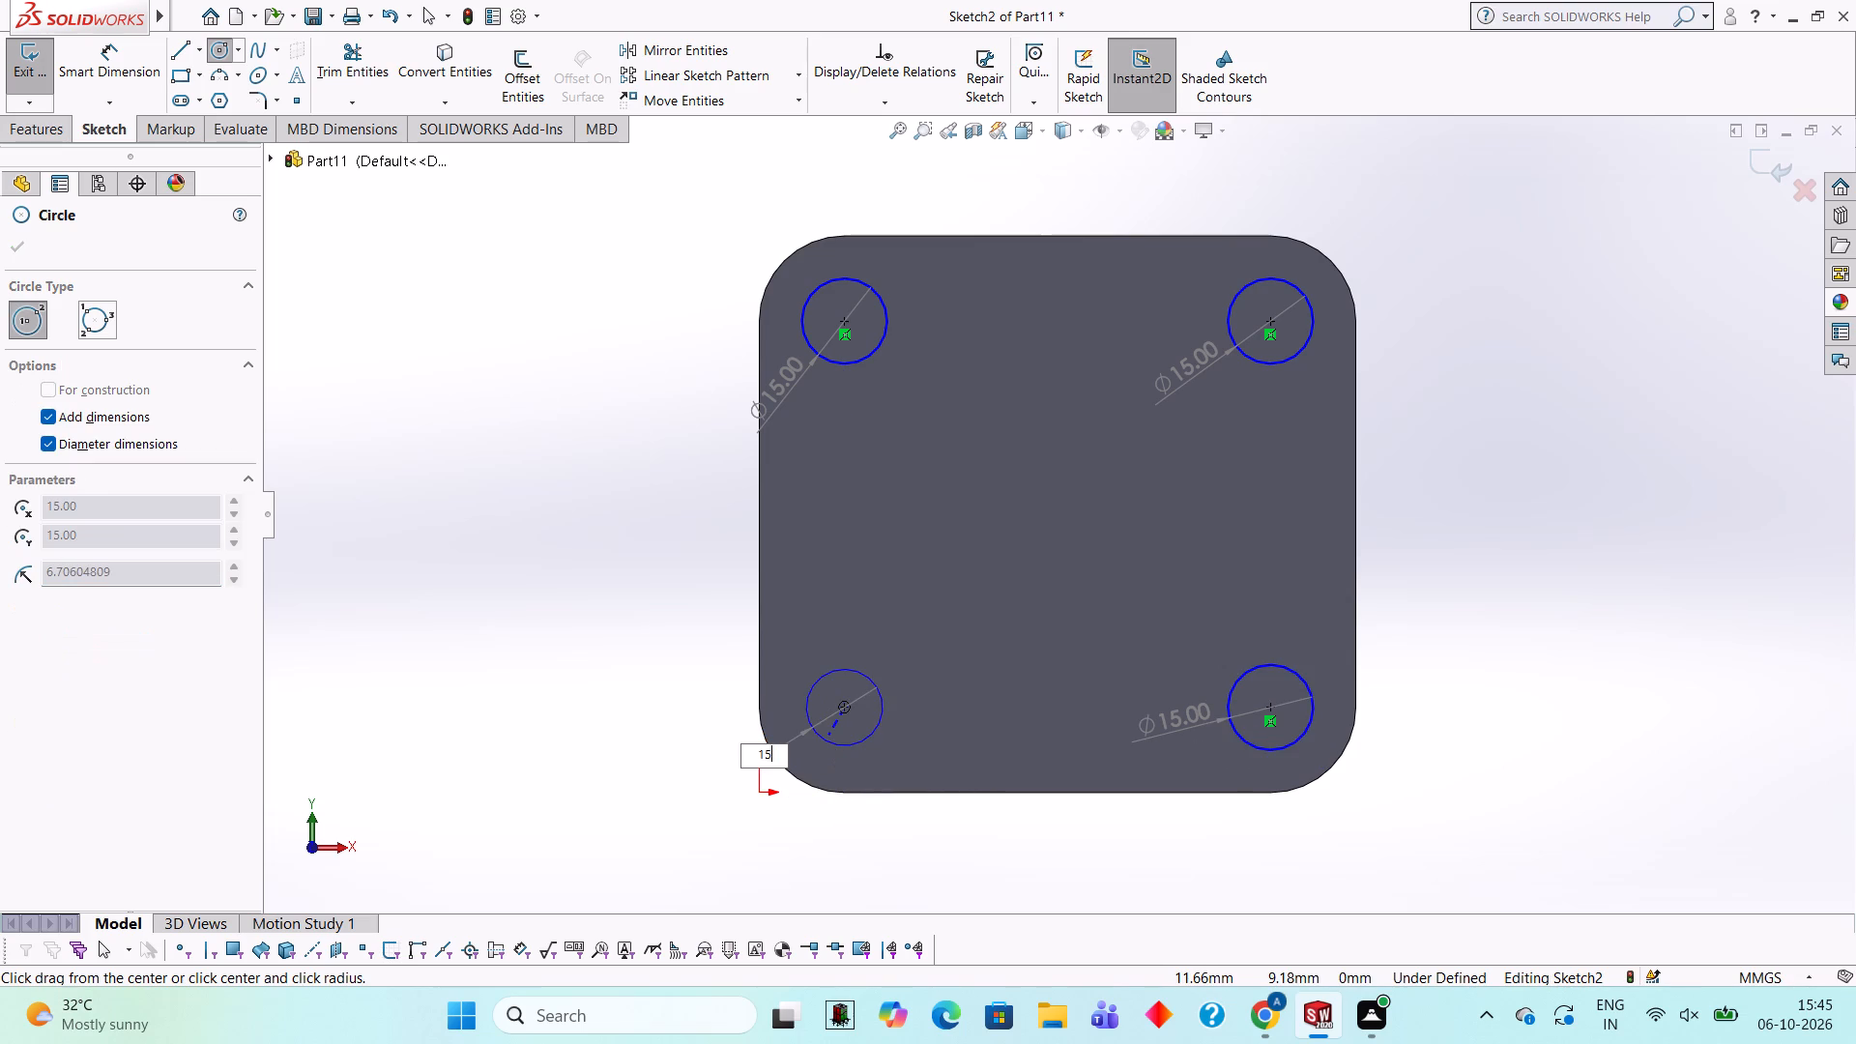
pyautogui.press('Return')
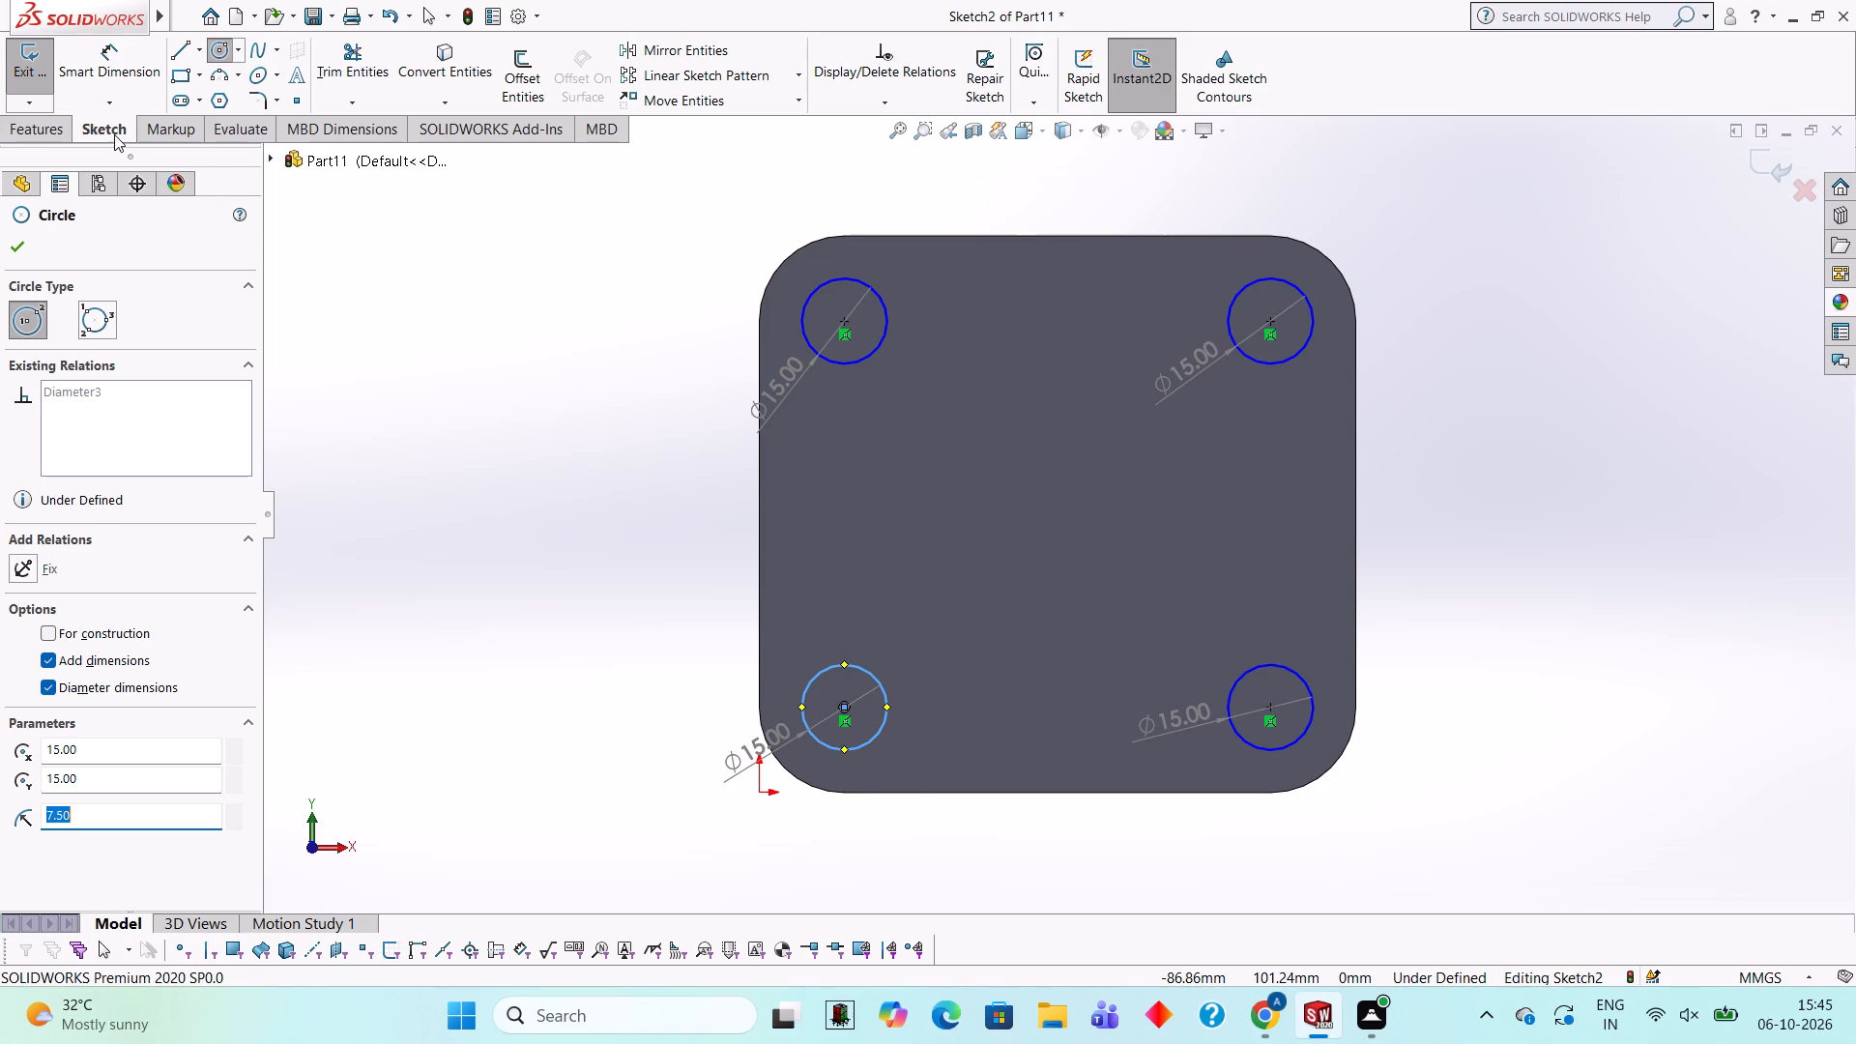
# Cut the four corner circles through the plate with a blind Extruded Cut 18 mm deep.
pyautogui.click(67, 126)
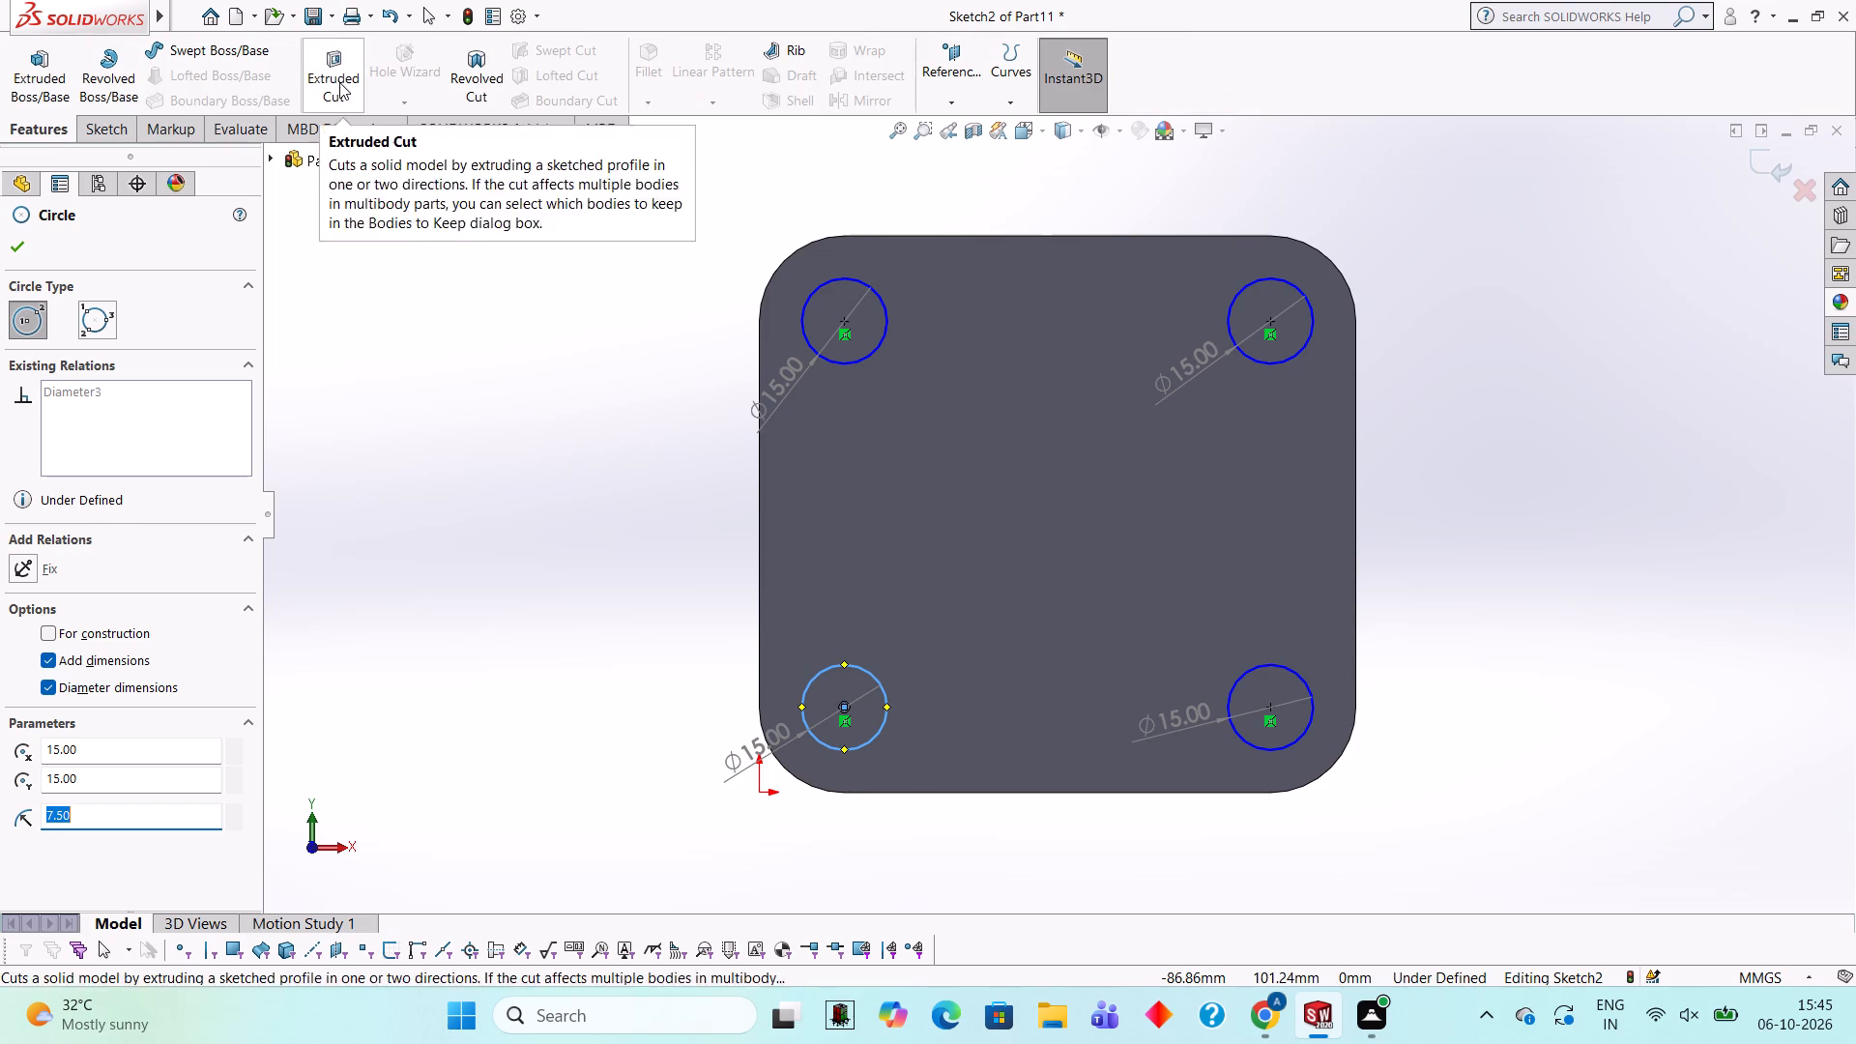
pyautogui.click(339, 82)
pyautogui.scroll(1, 583, 512)
pyautogui.moveTo(583, 512); pyautogui.dragTo(757, 556, button='middle')
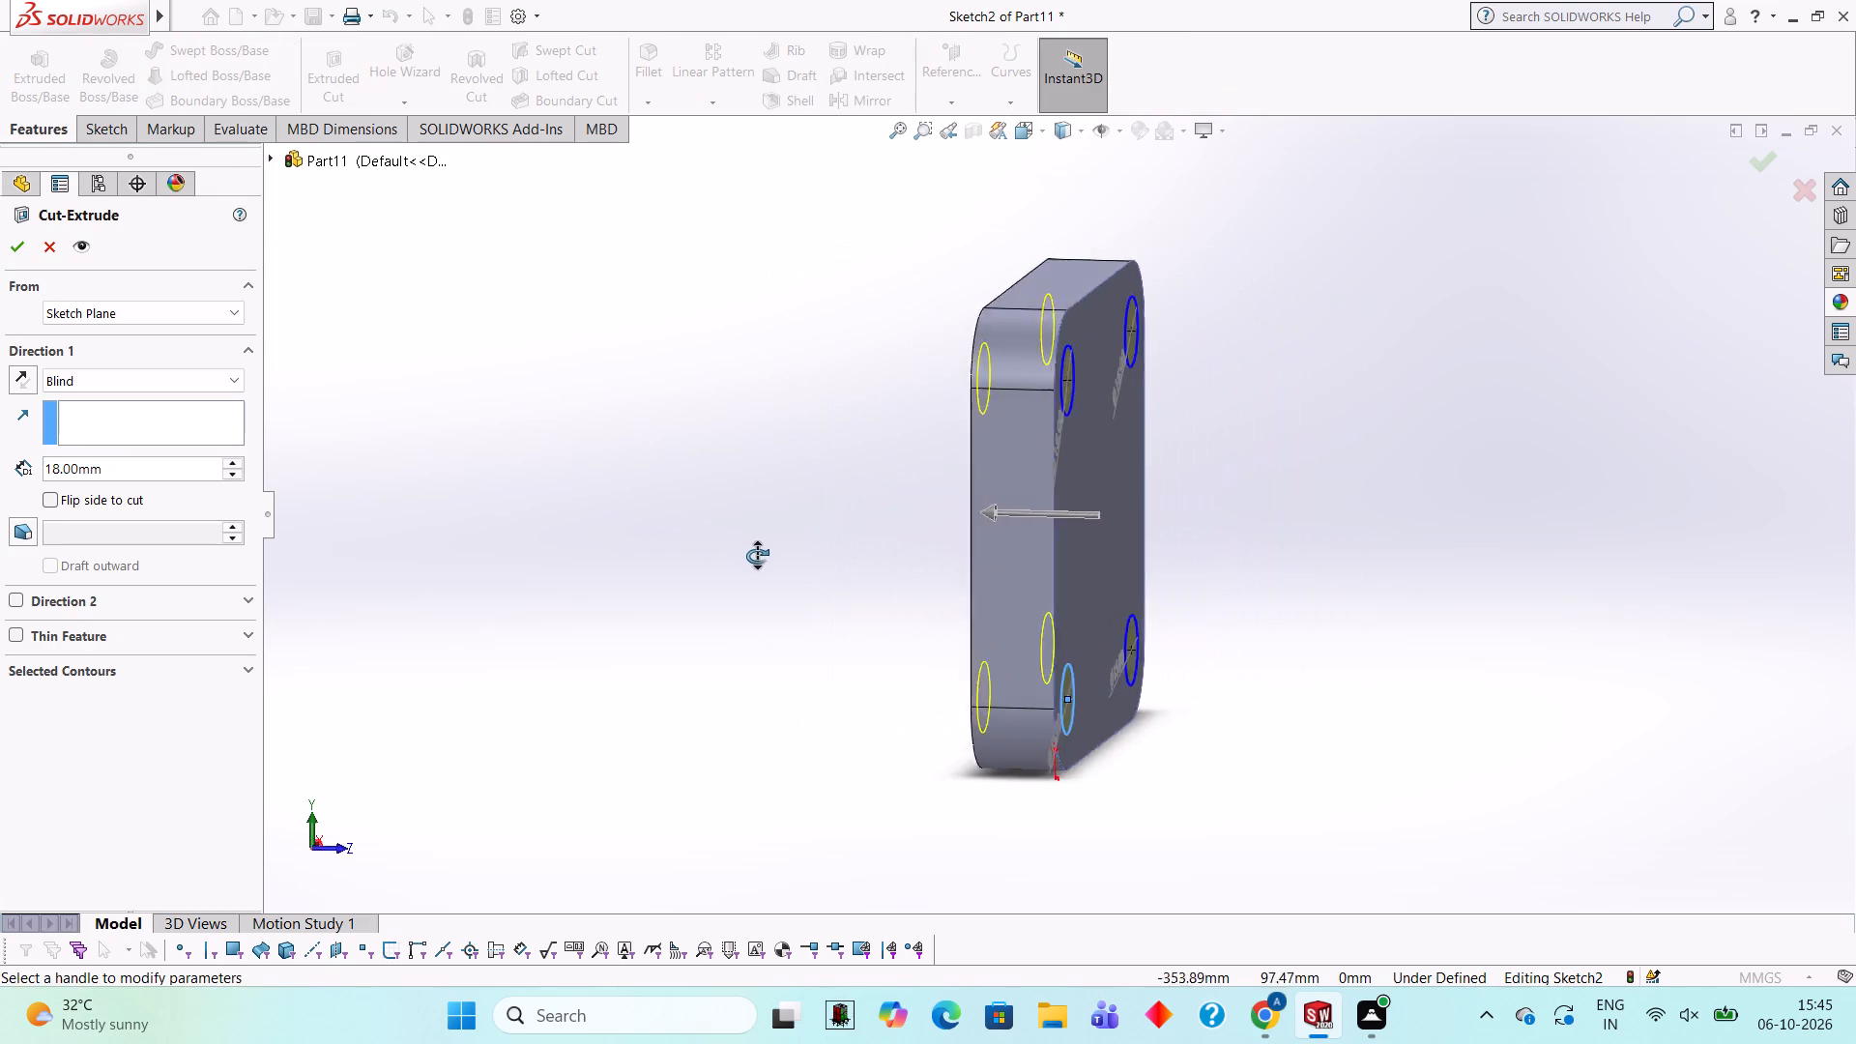
pyautogui.moveTo(757, 556); pyautogui.dragTo(767, 561, button='middle')
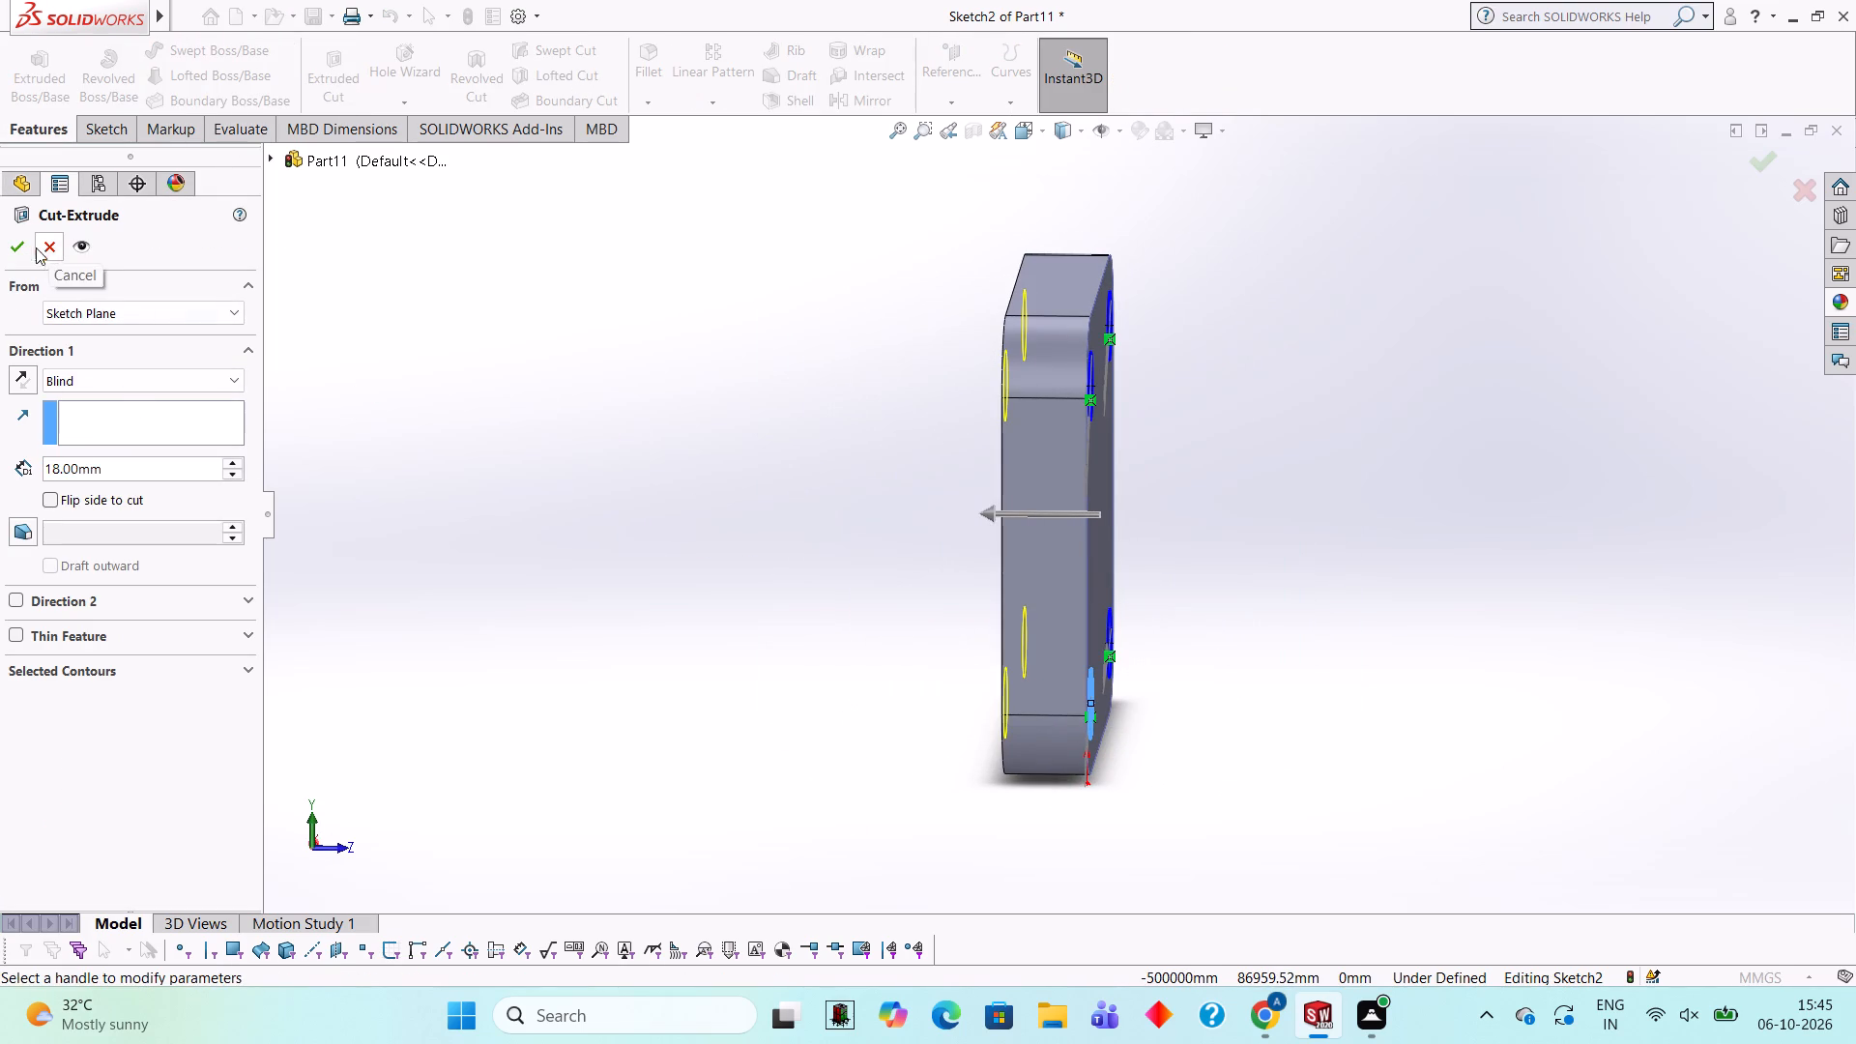
pyautogui.click(13, 248)
pyautogui.click(460, 359)
# Open a new sketch on the plate's front face and view it face-on.
pyautogui.moveTo(715, 391); pyautogui.dragTo(621, 396, button='middle')
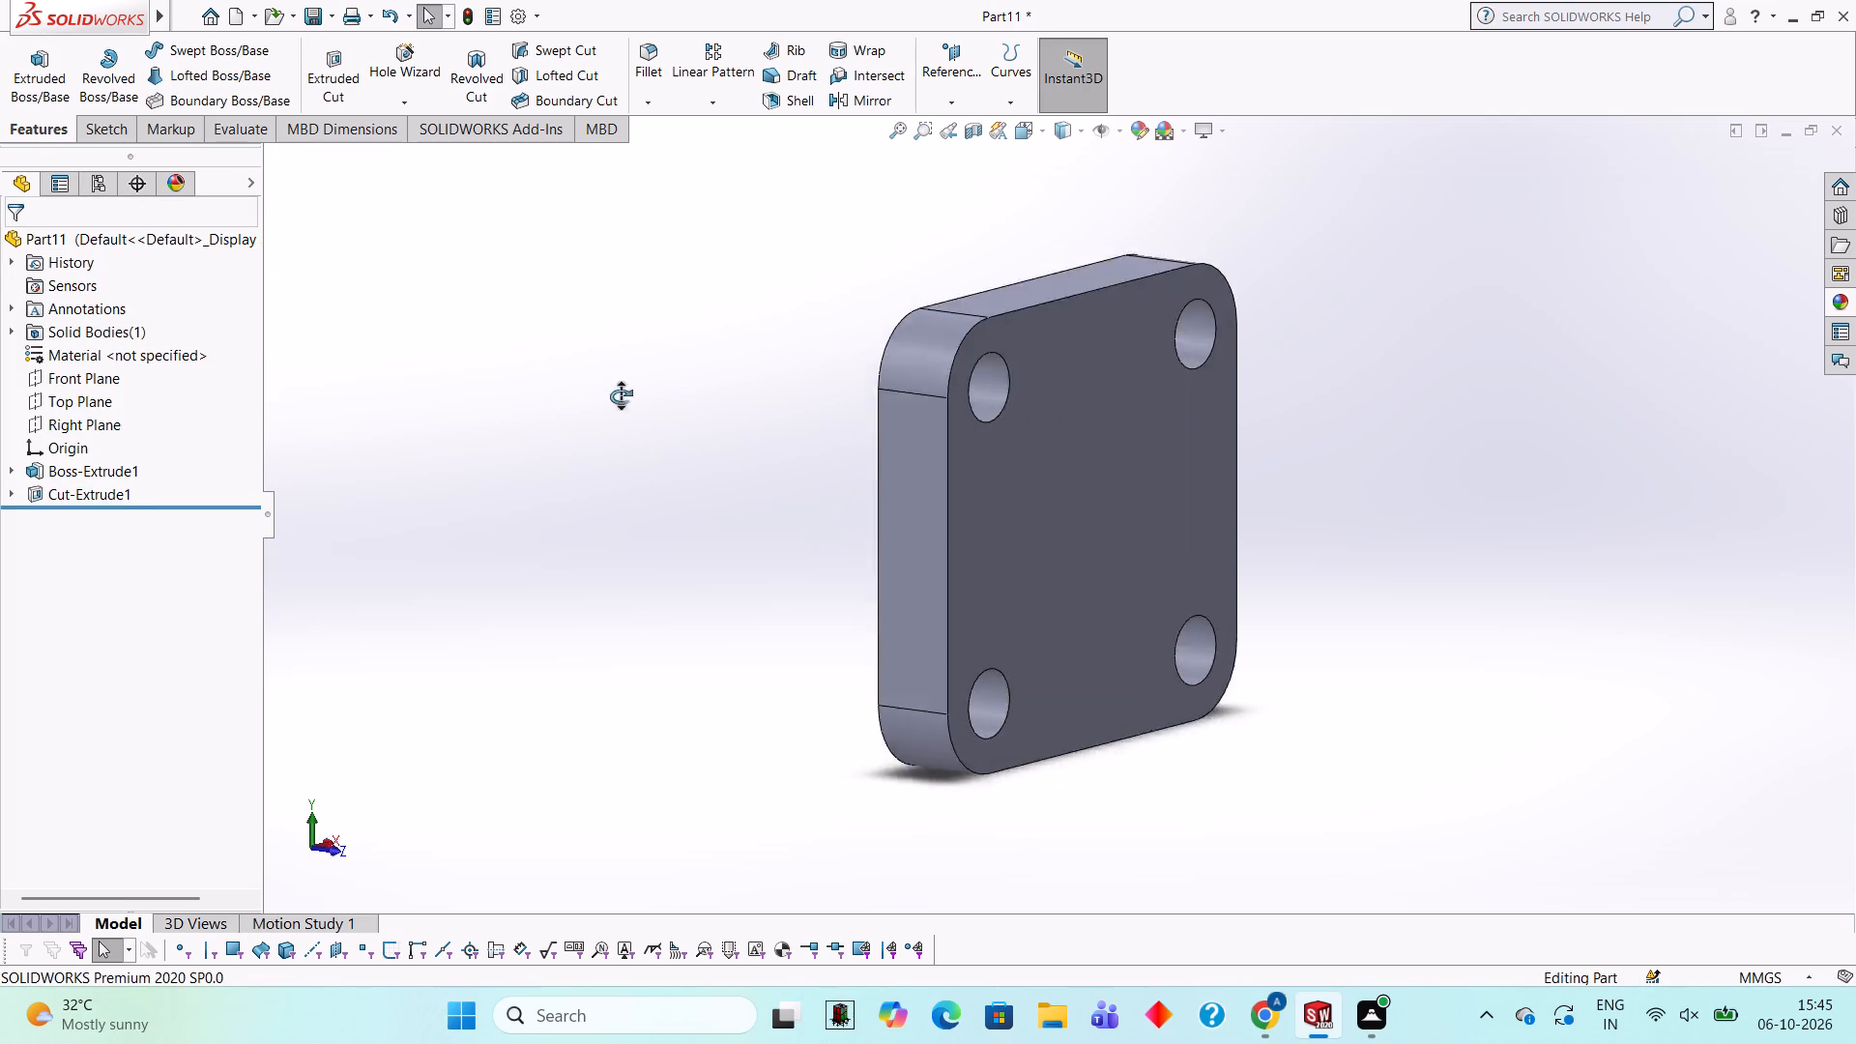
pyautogui.moveTo(621, 396); pyautogui.dragTo(553, 367, button='middle')
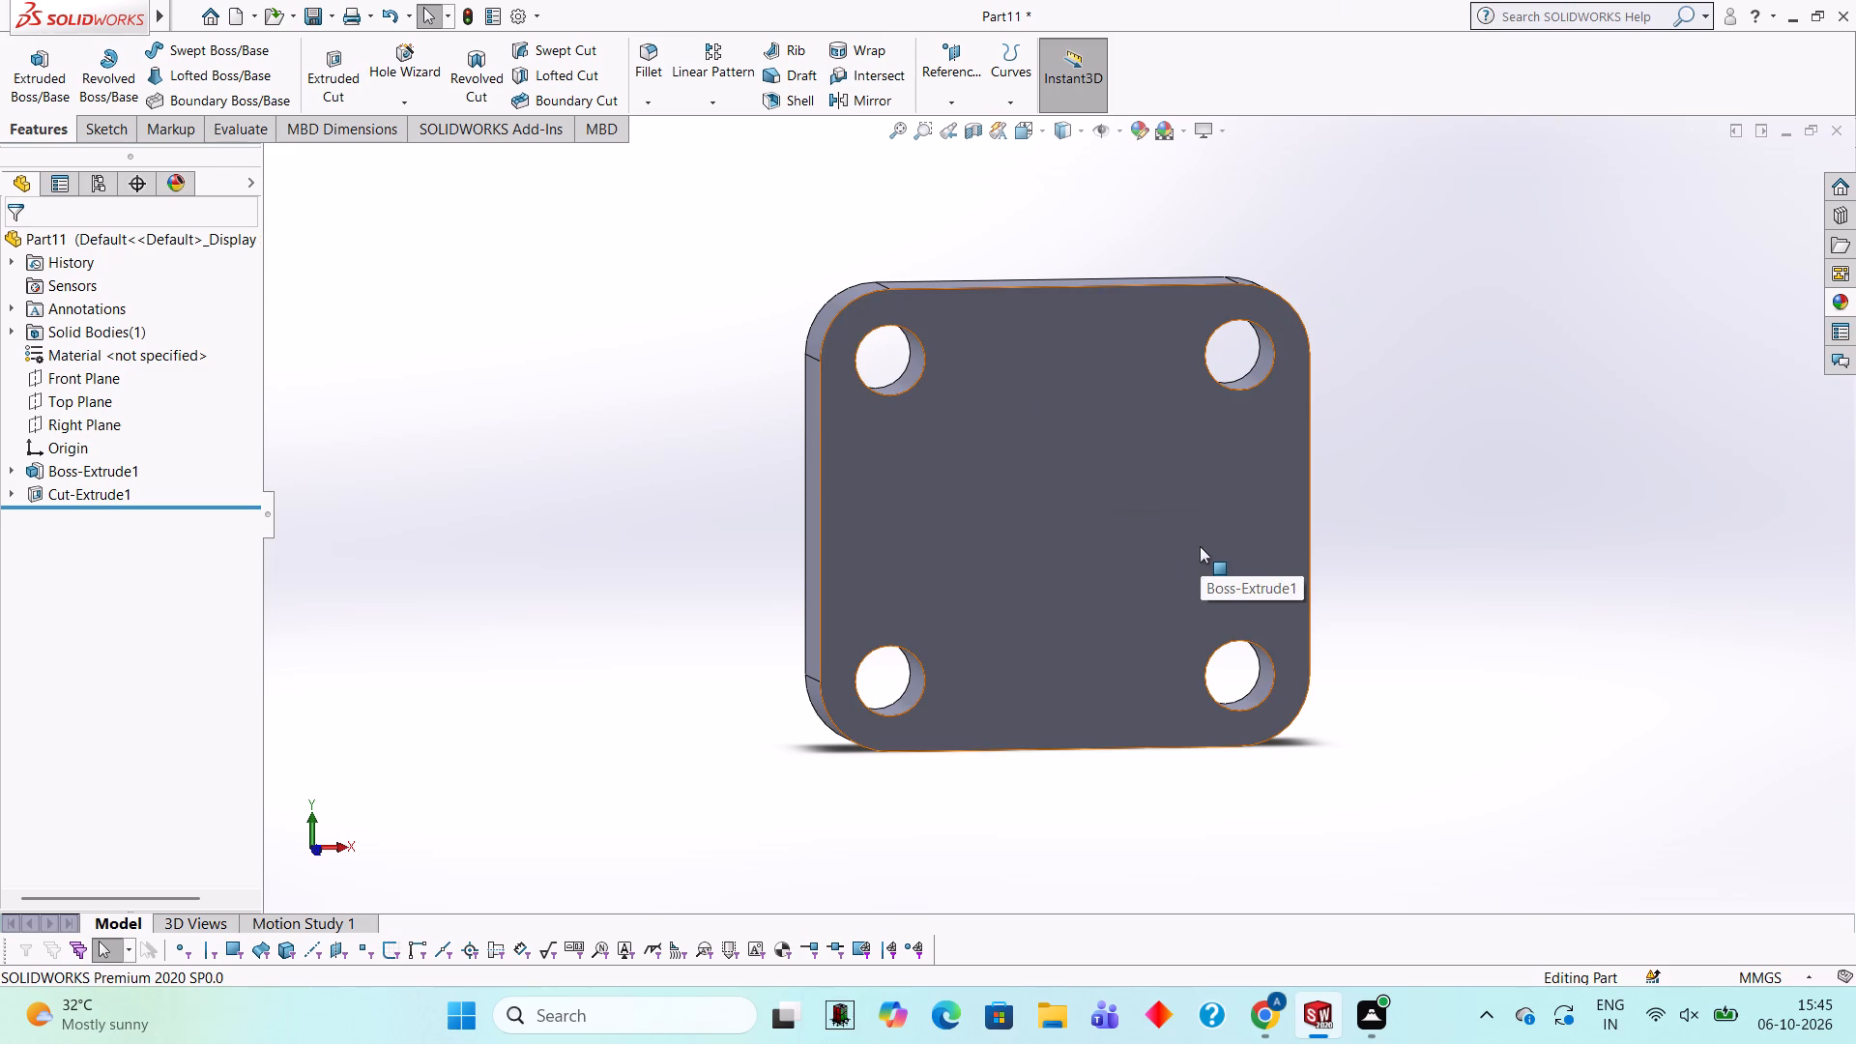
pyautogui.click(1043, 530)
pyautogui.click(1120, 478)
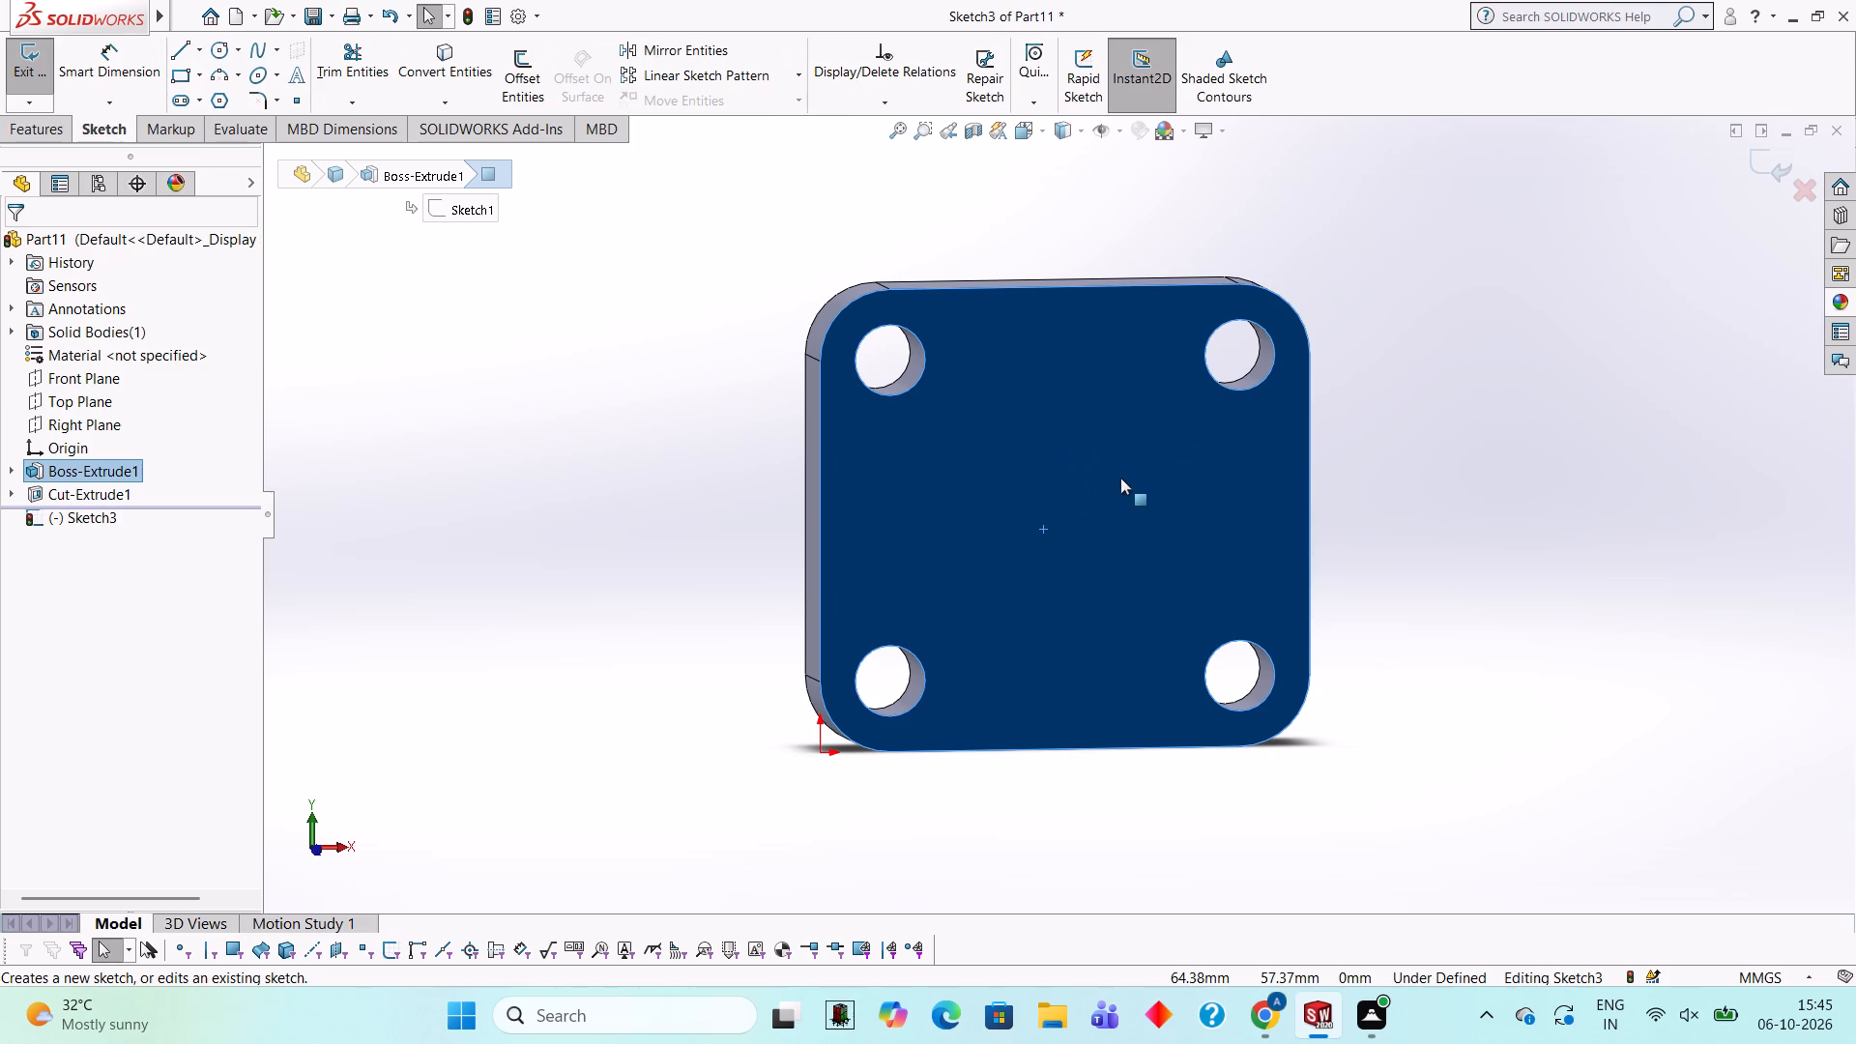
pyautogui.hotkey('ctrl', '8')
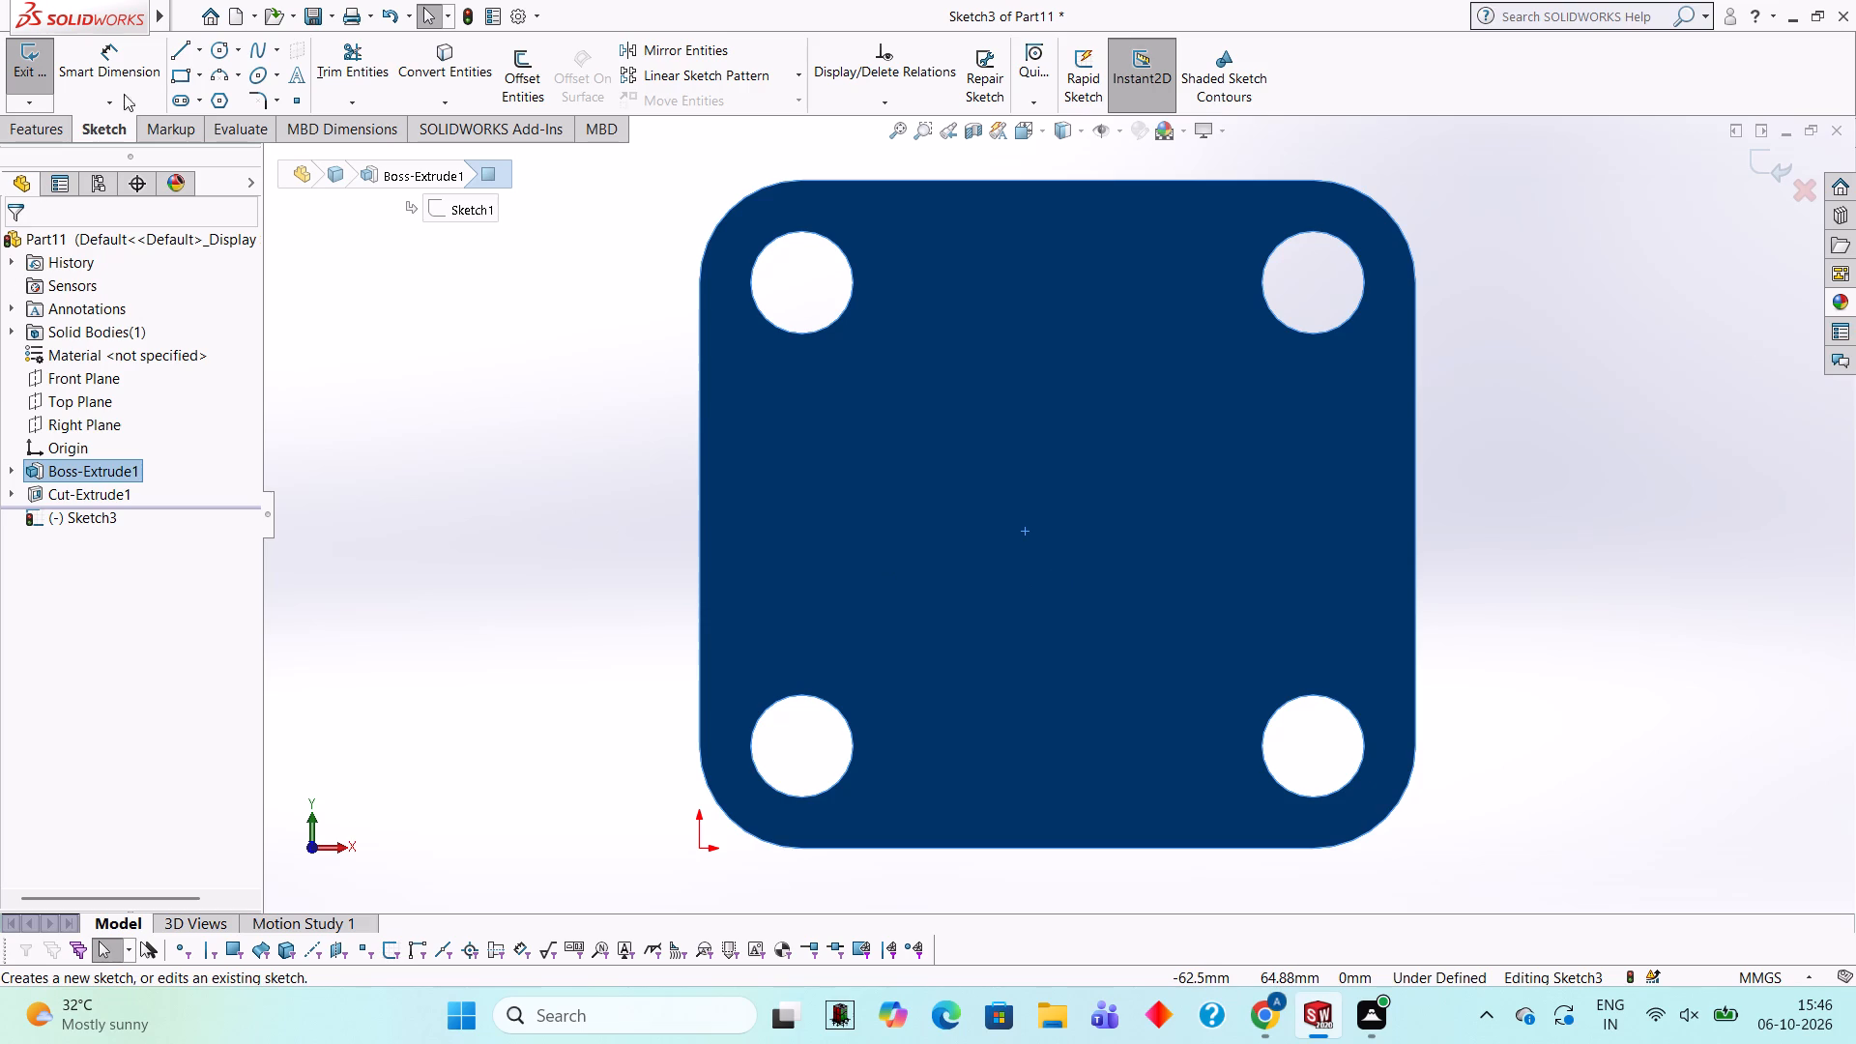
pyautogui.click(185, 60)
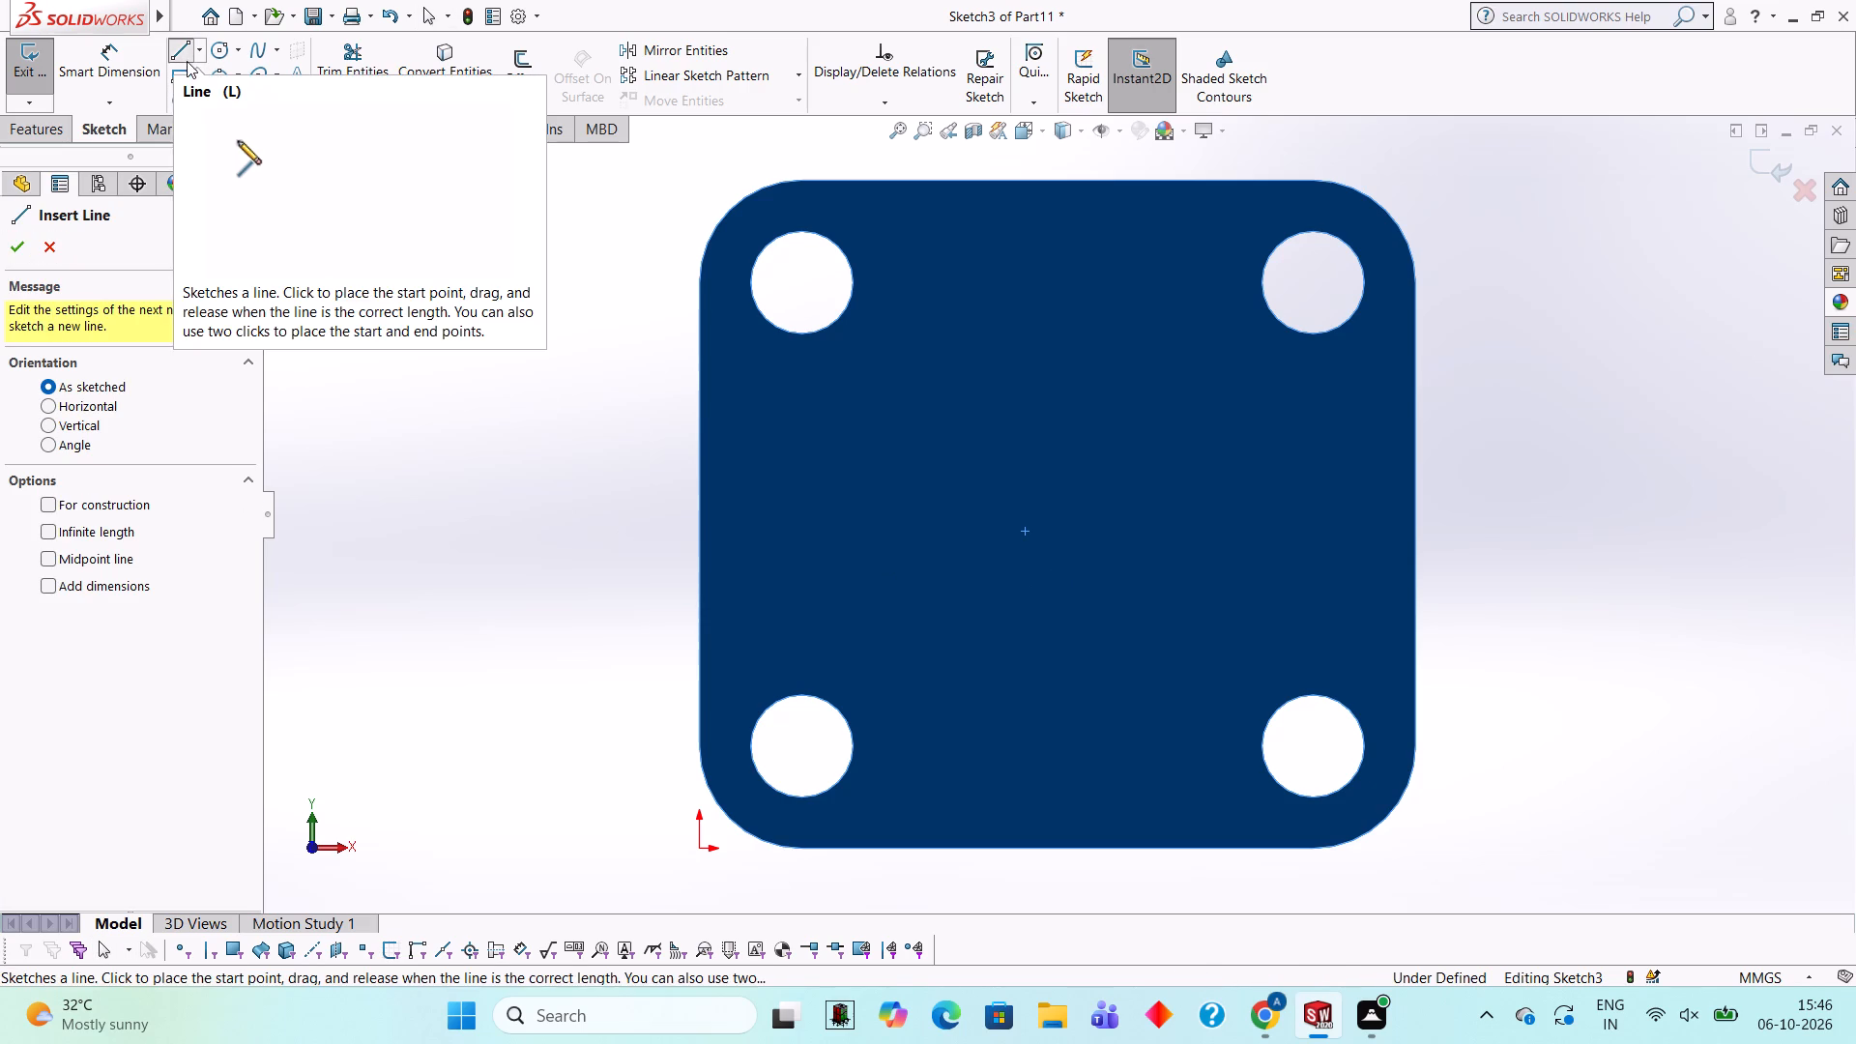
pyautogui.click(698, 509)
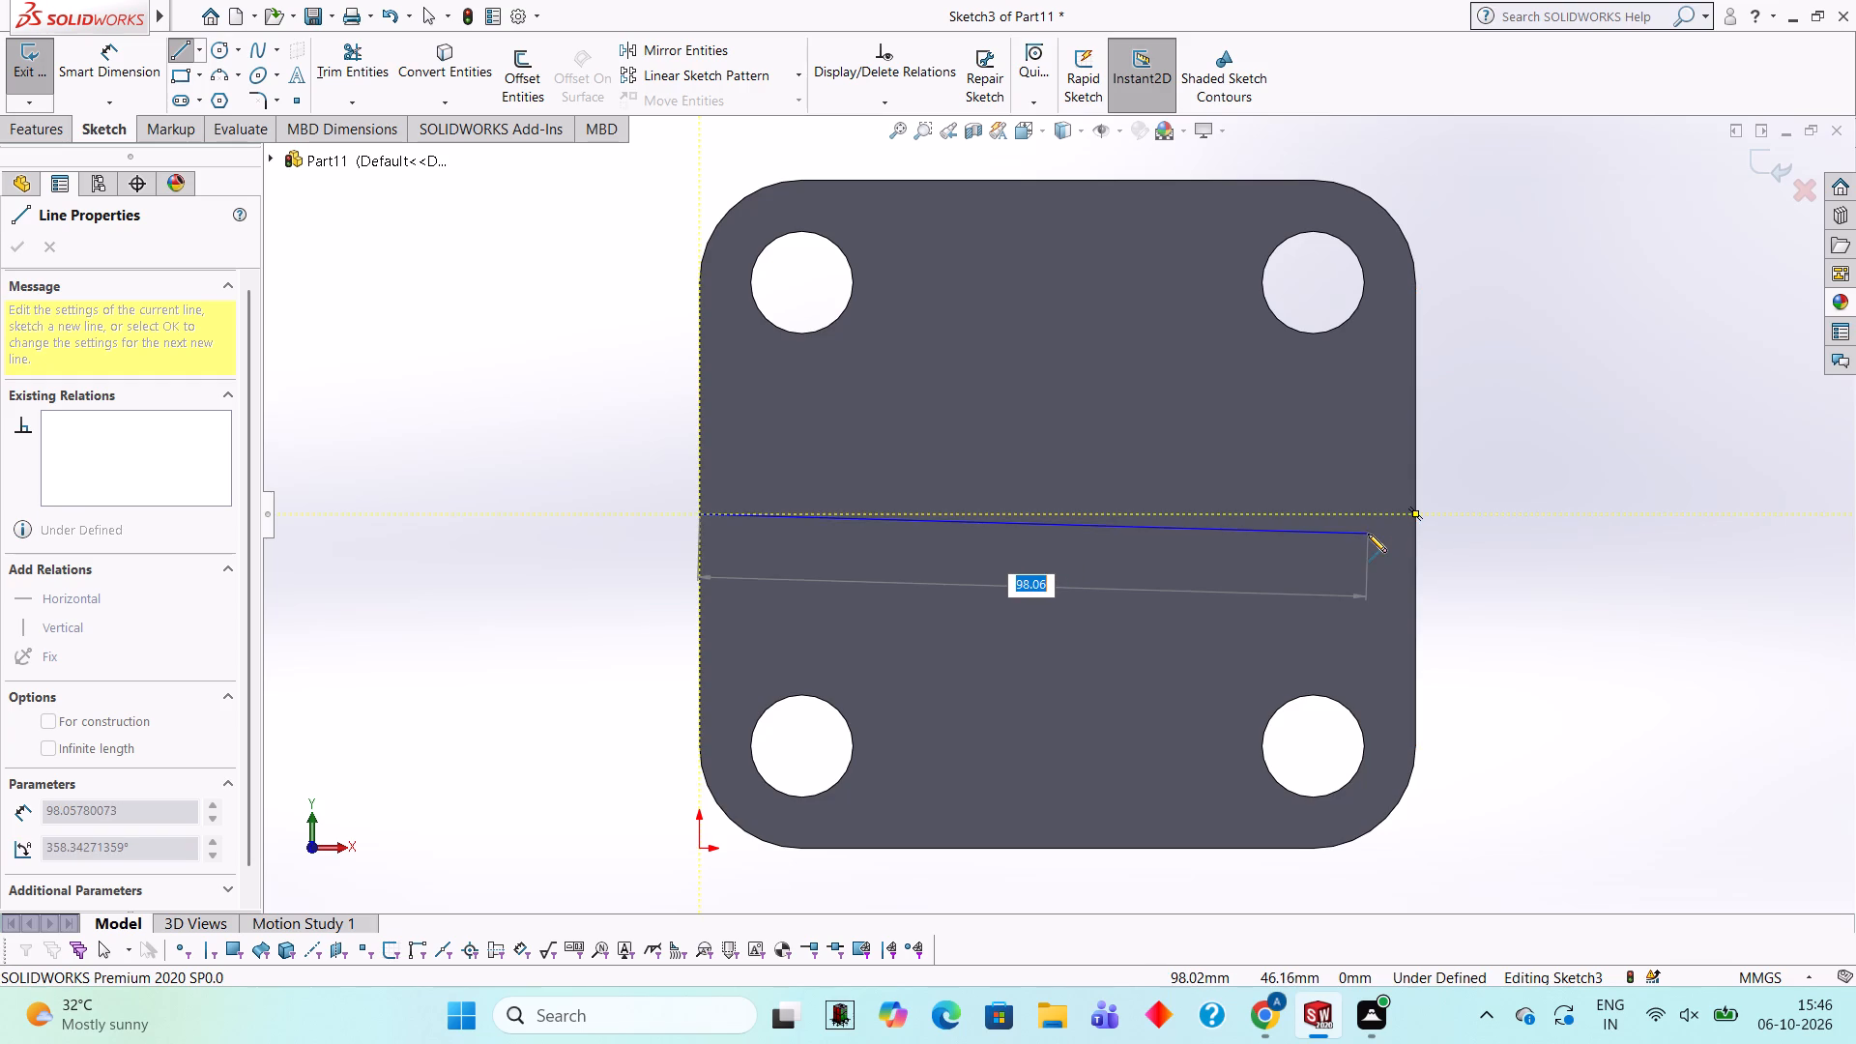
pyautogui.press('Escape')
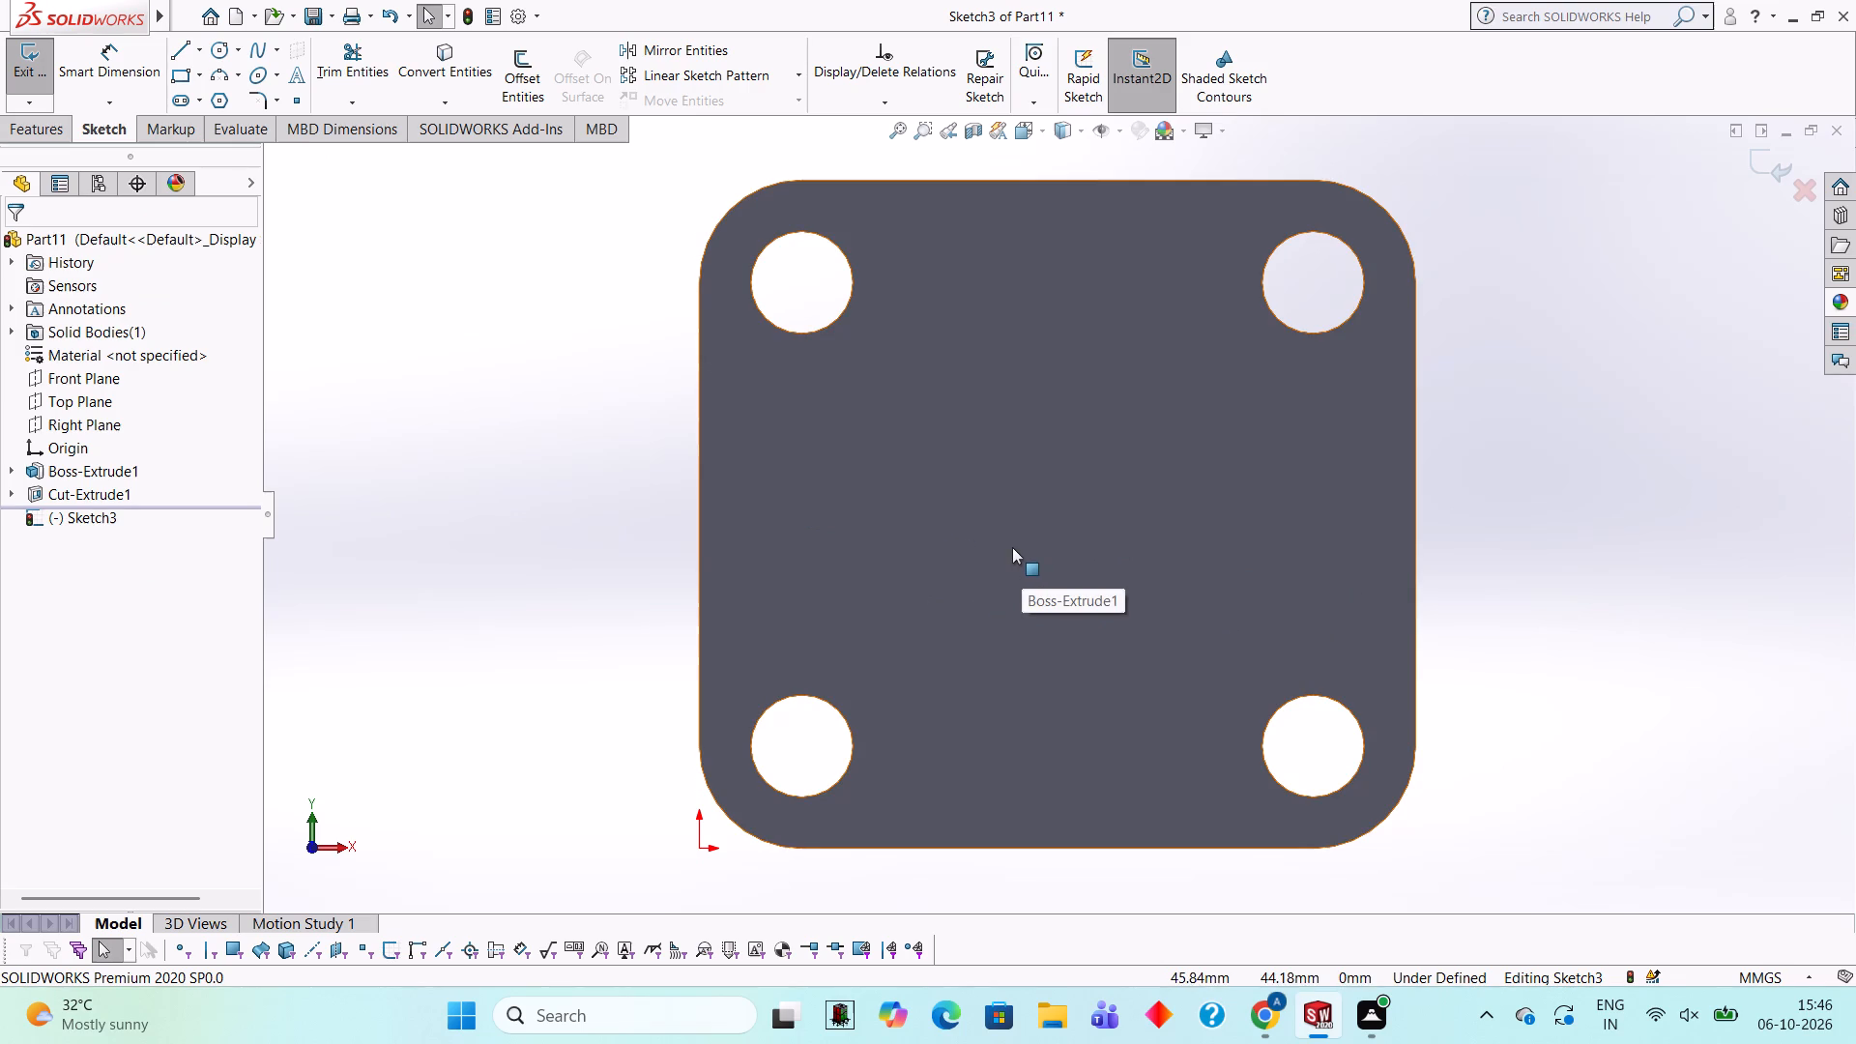
# Sketch a horizontal 45 mm line from the midpoint of the plate's left edge, and continue it with a 35 mm collinear segment.
pyautogui.click(191, 43)
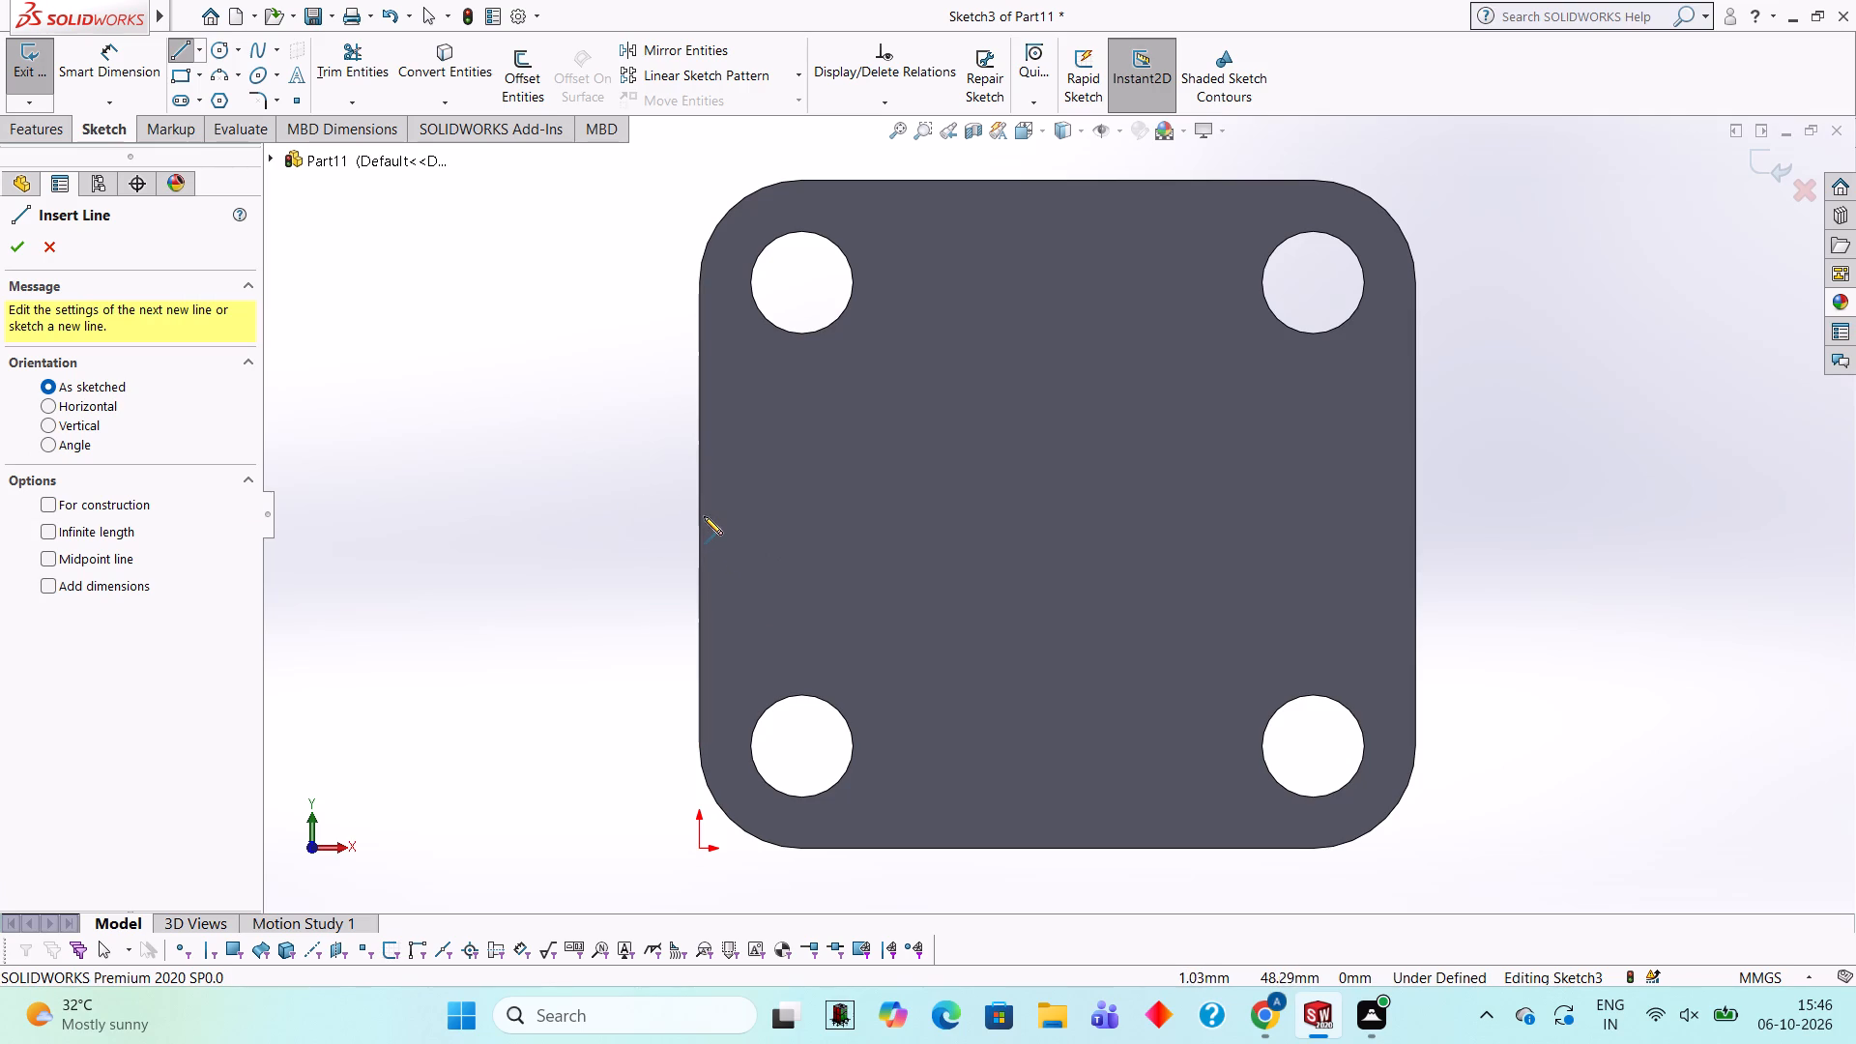
pyautogui.click(697, 514)
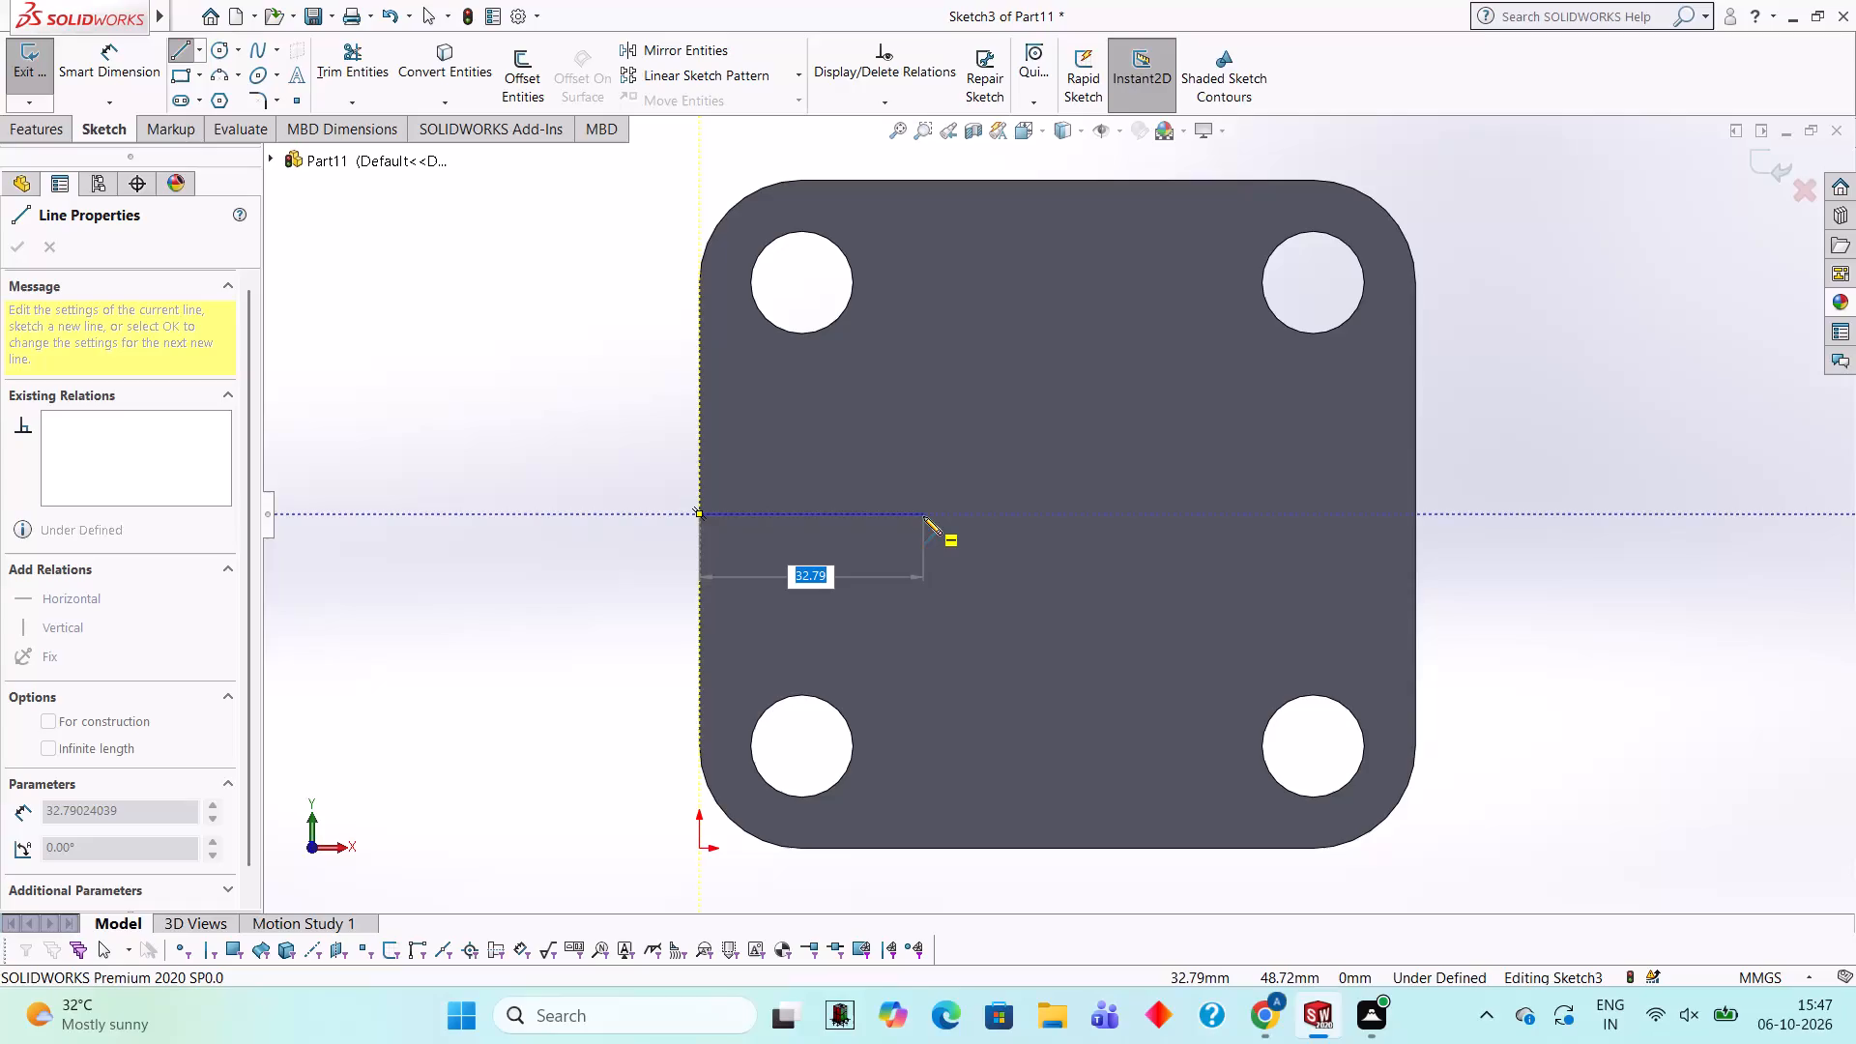
pyautogui.write('45')
pyautogui.press('Return')
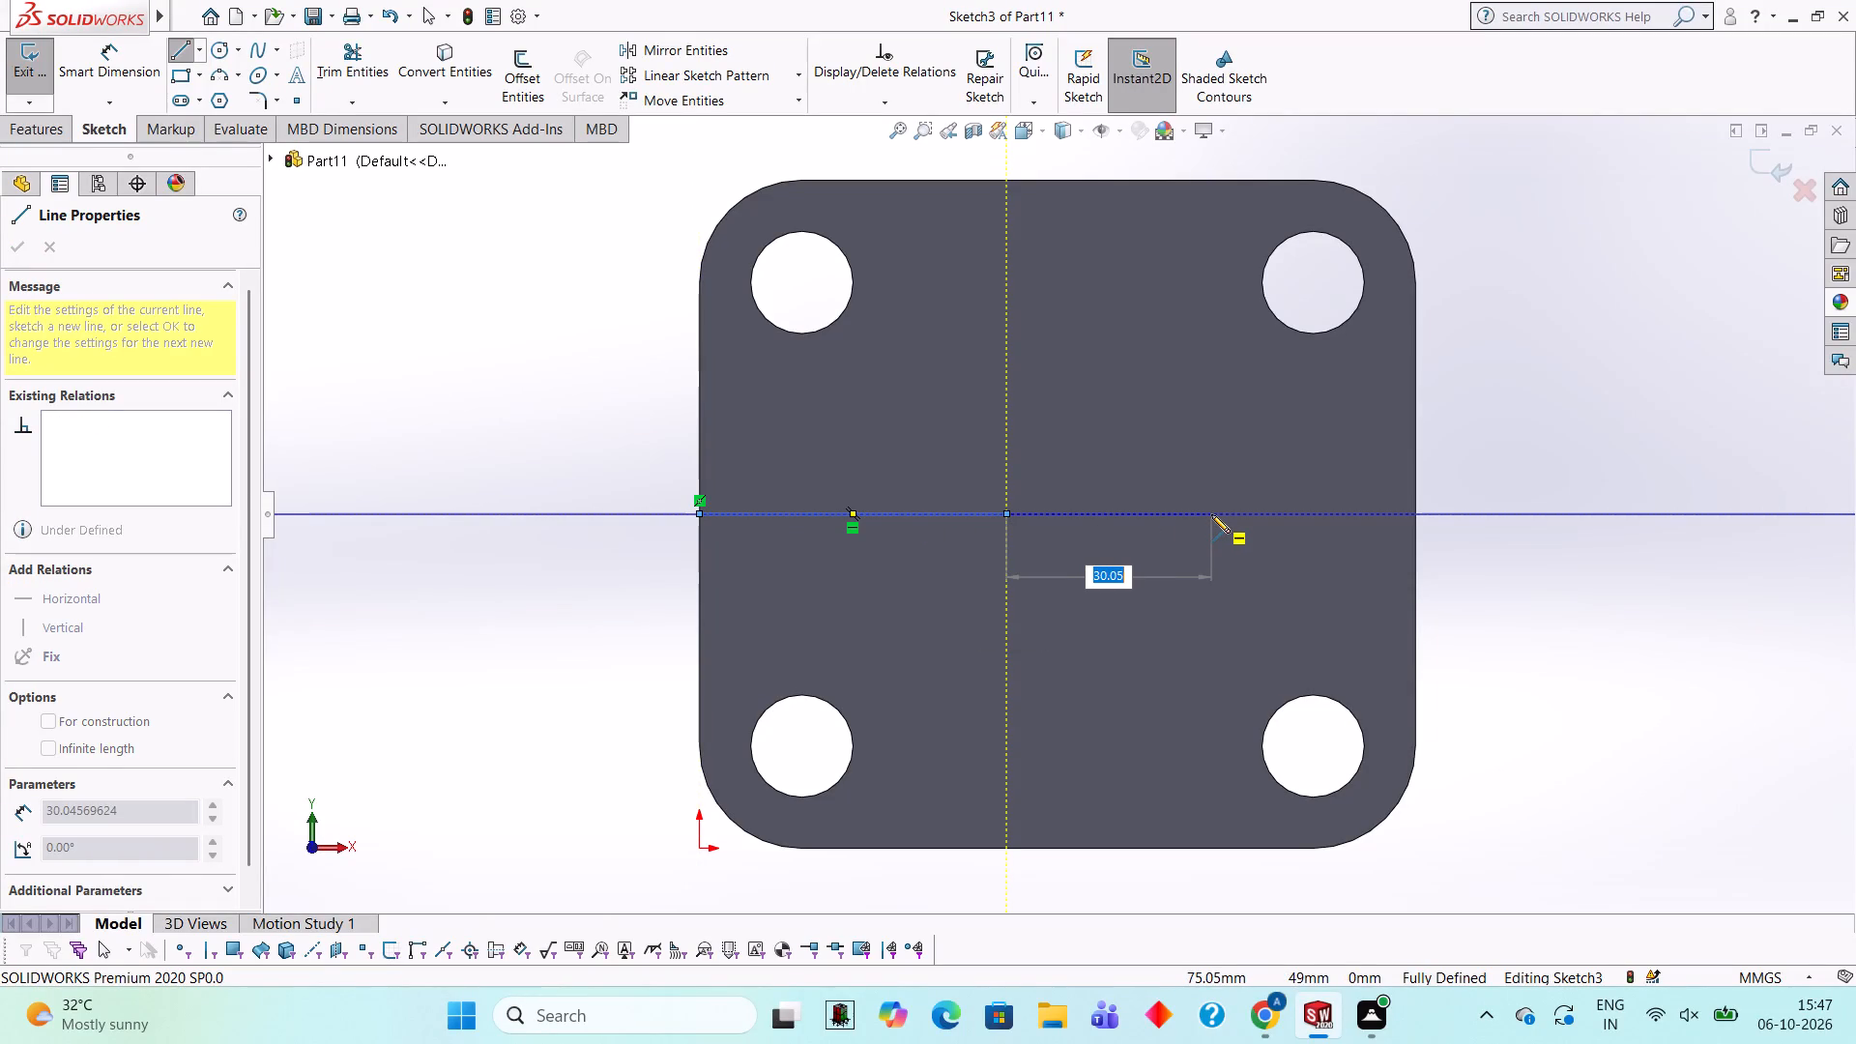
pyautogui.write('35')
pyautogui.press('Return')
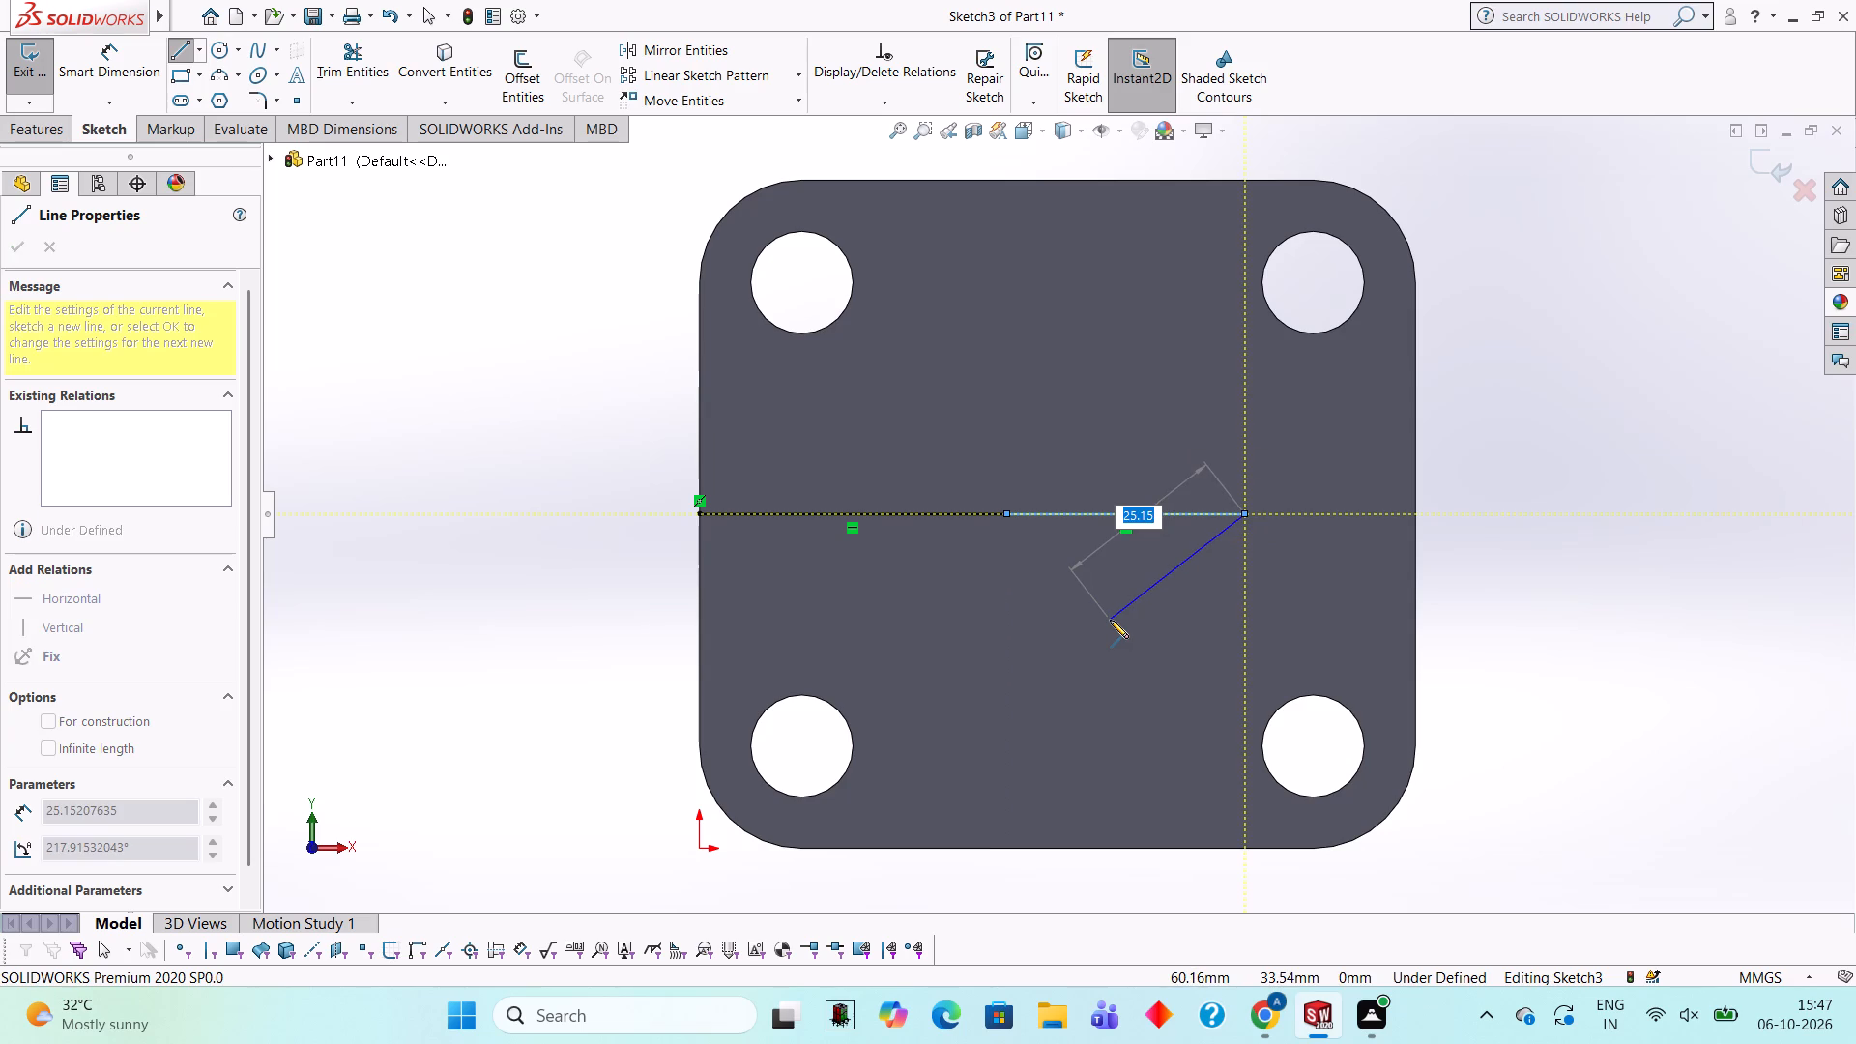
pyautogui.press('Escape')
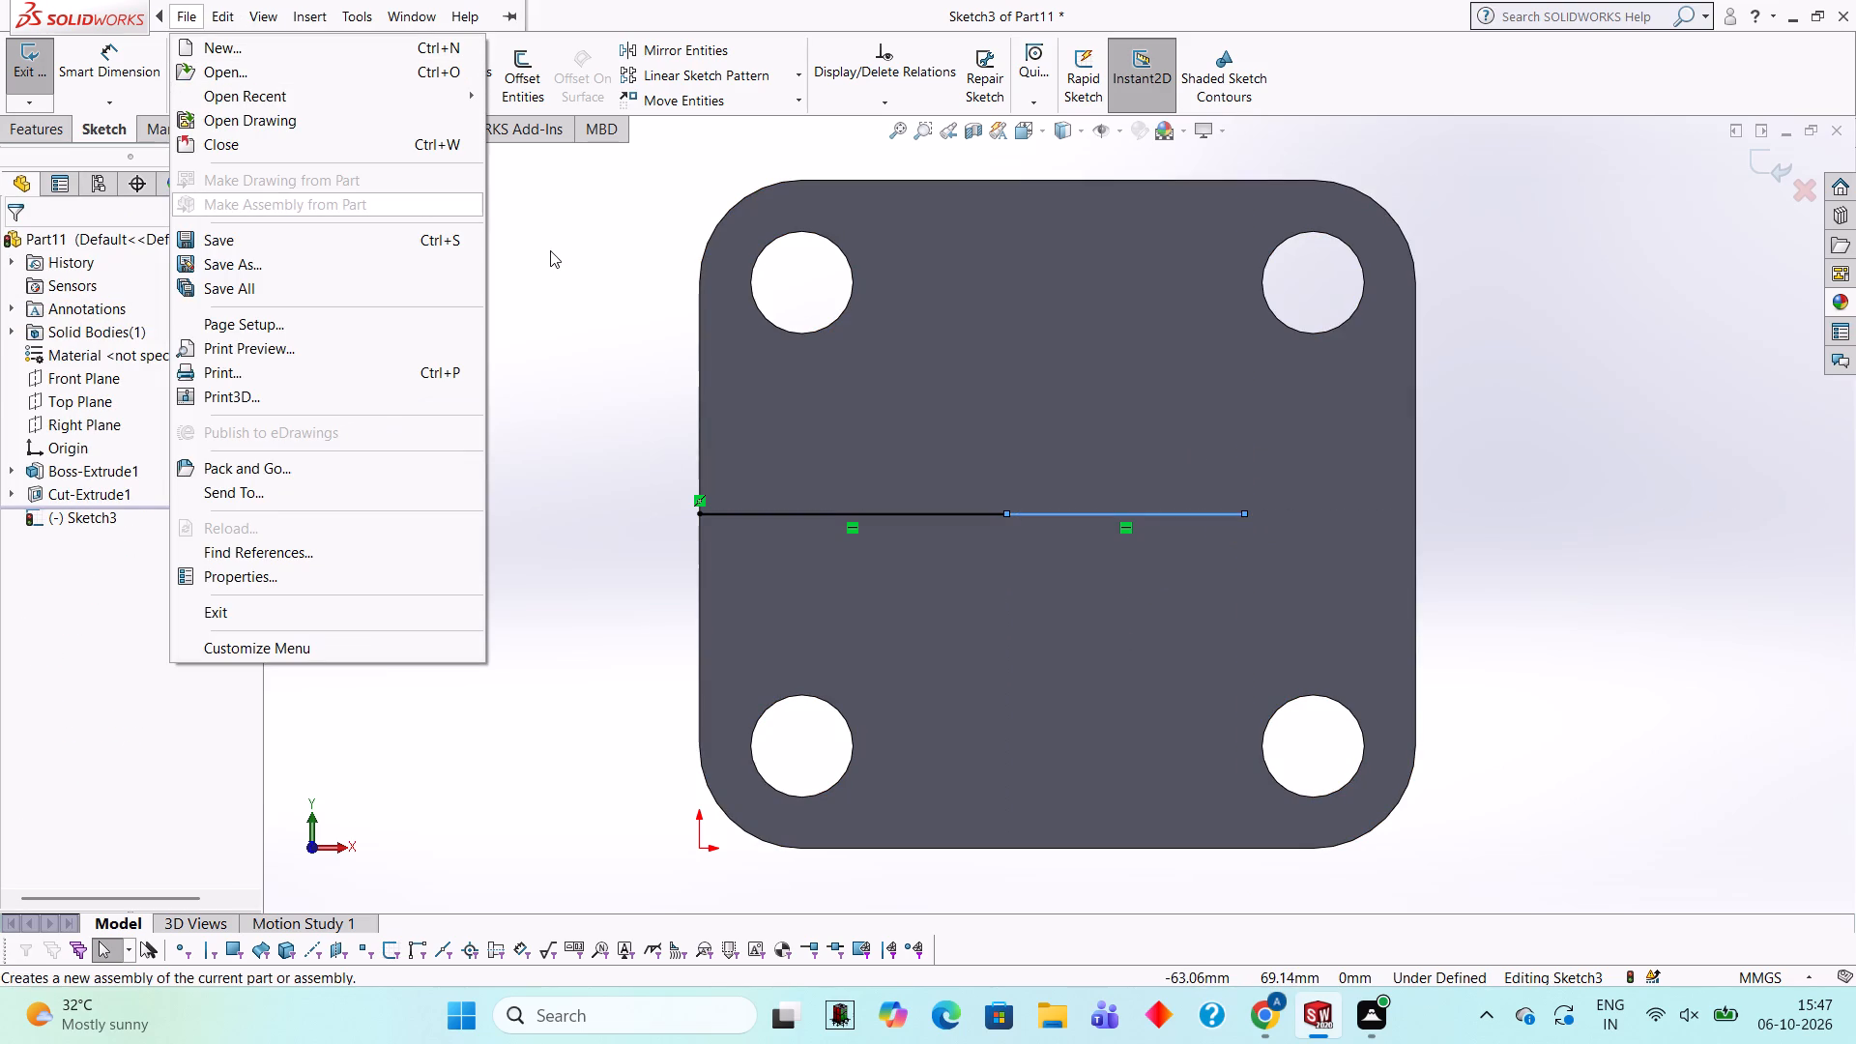
pyautogui.press('Escape')
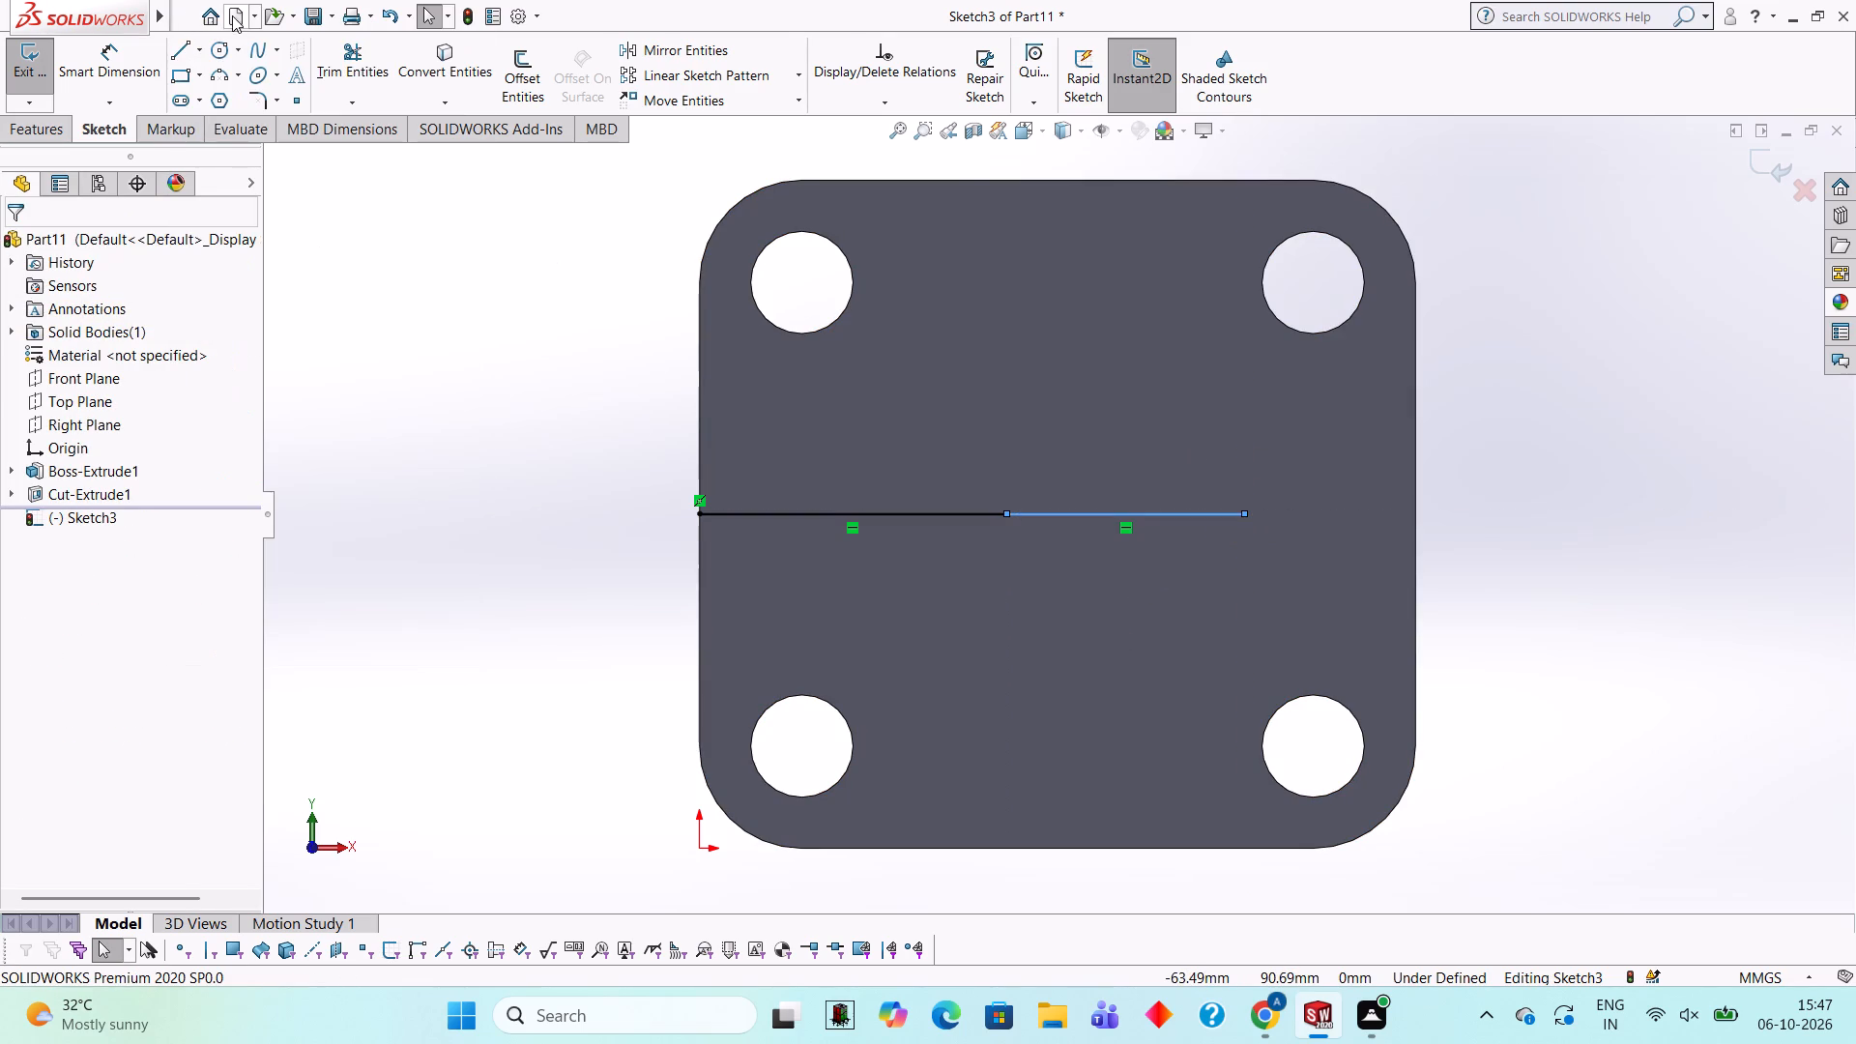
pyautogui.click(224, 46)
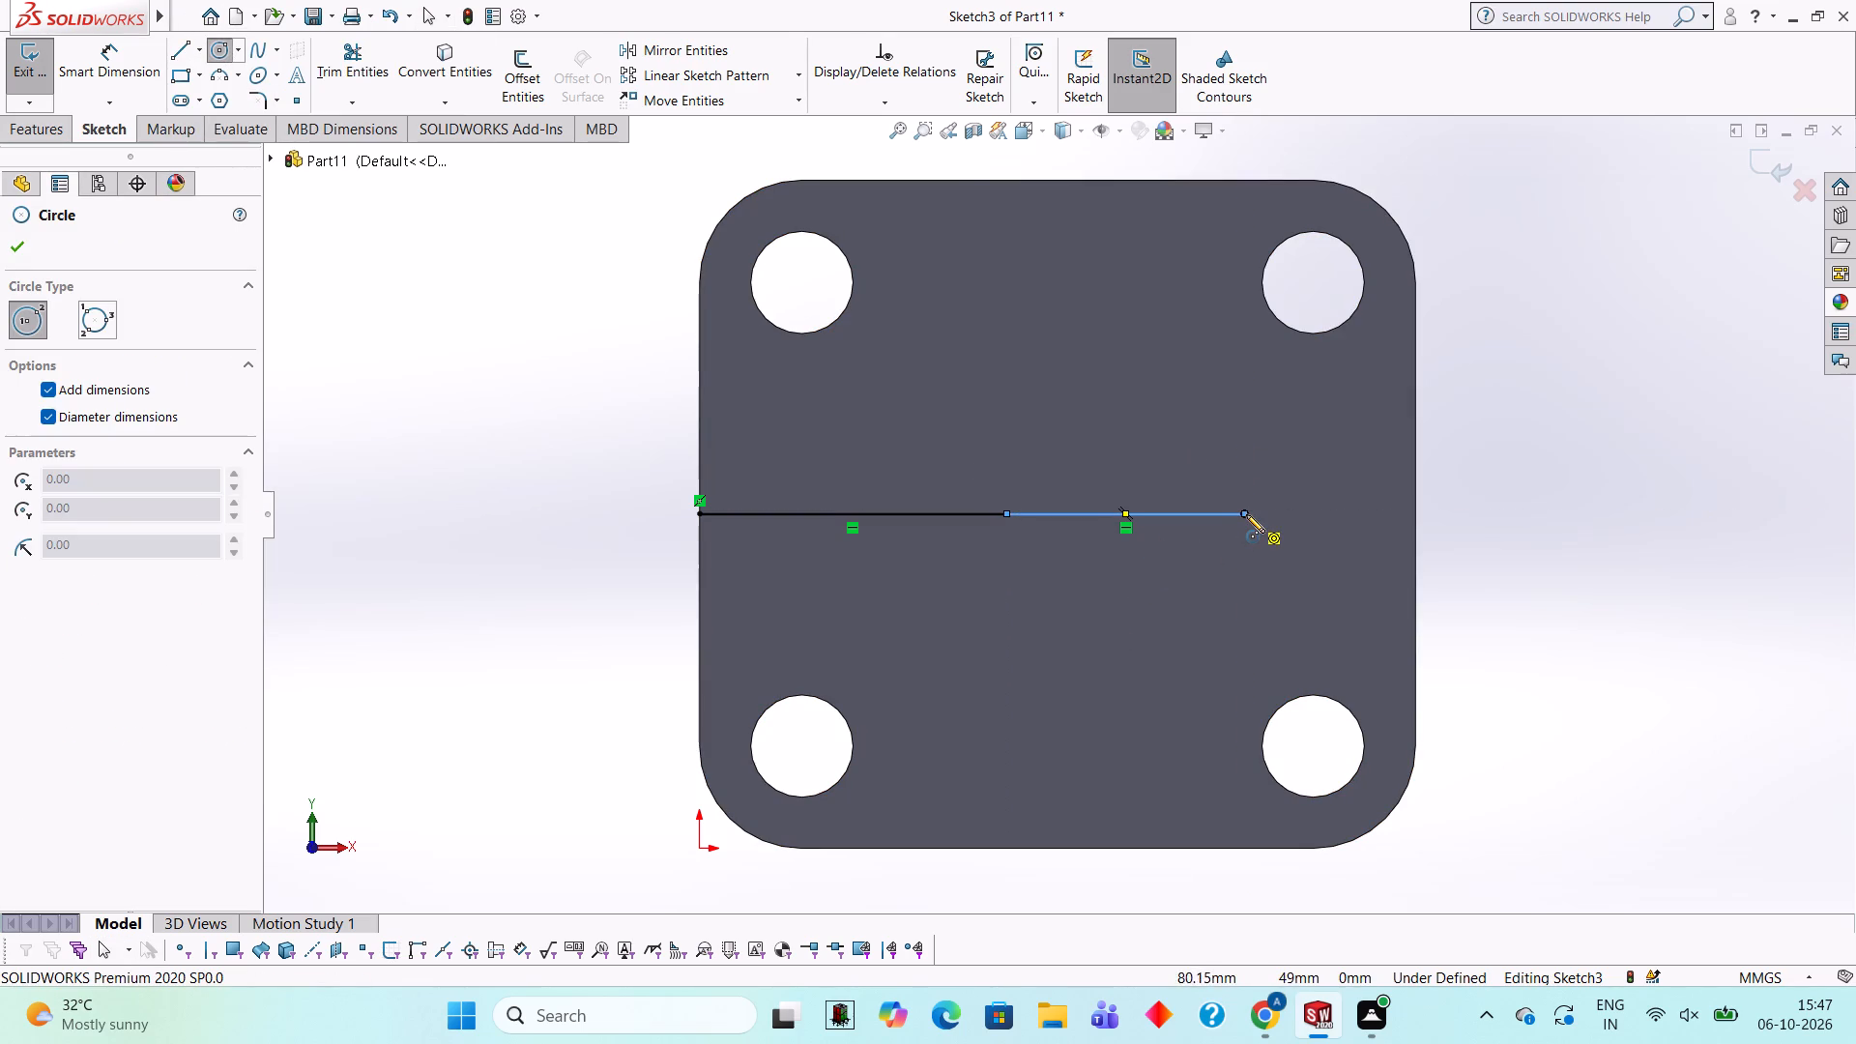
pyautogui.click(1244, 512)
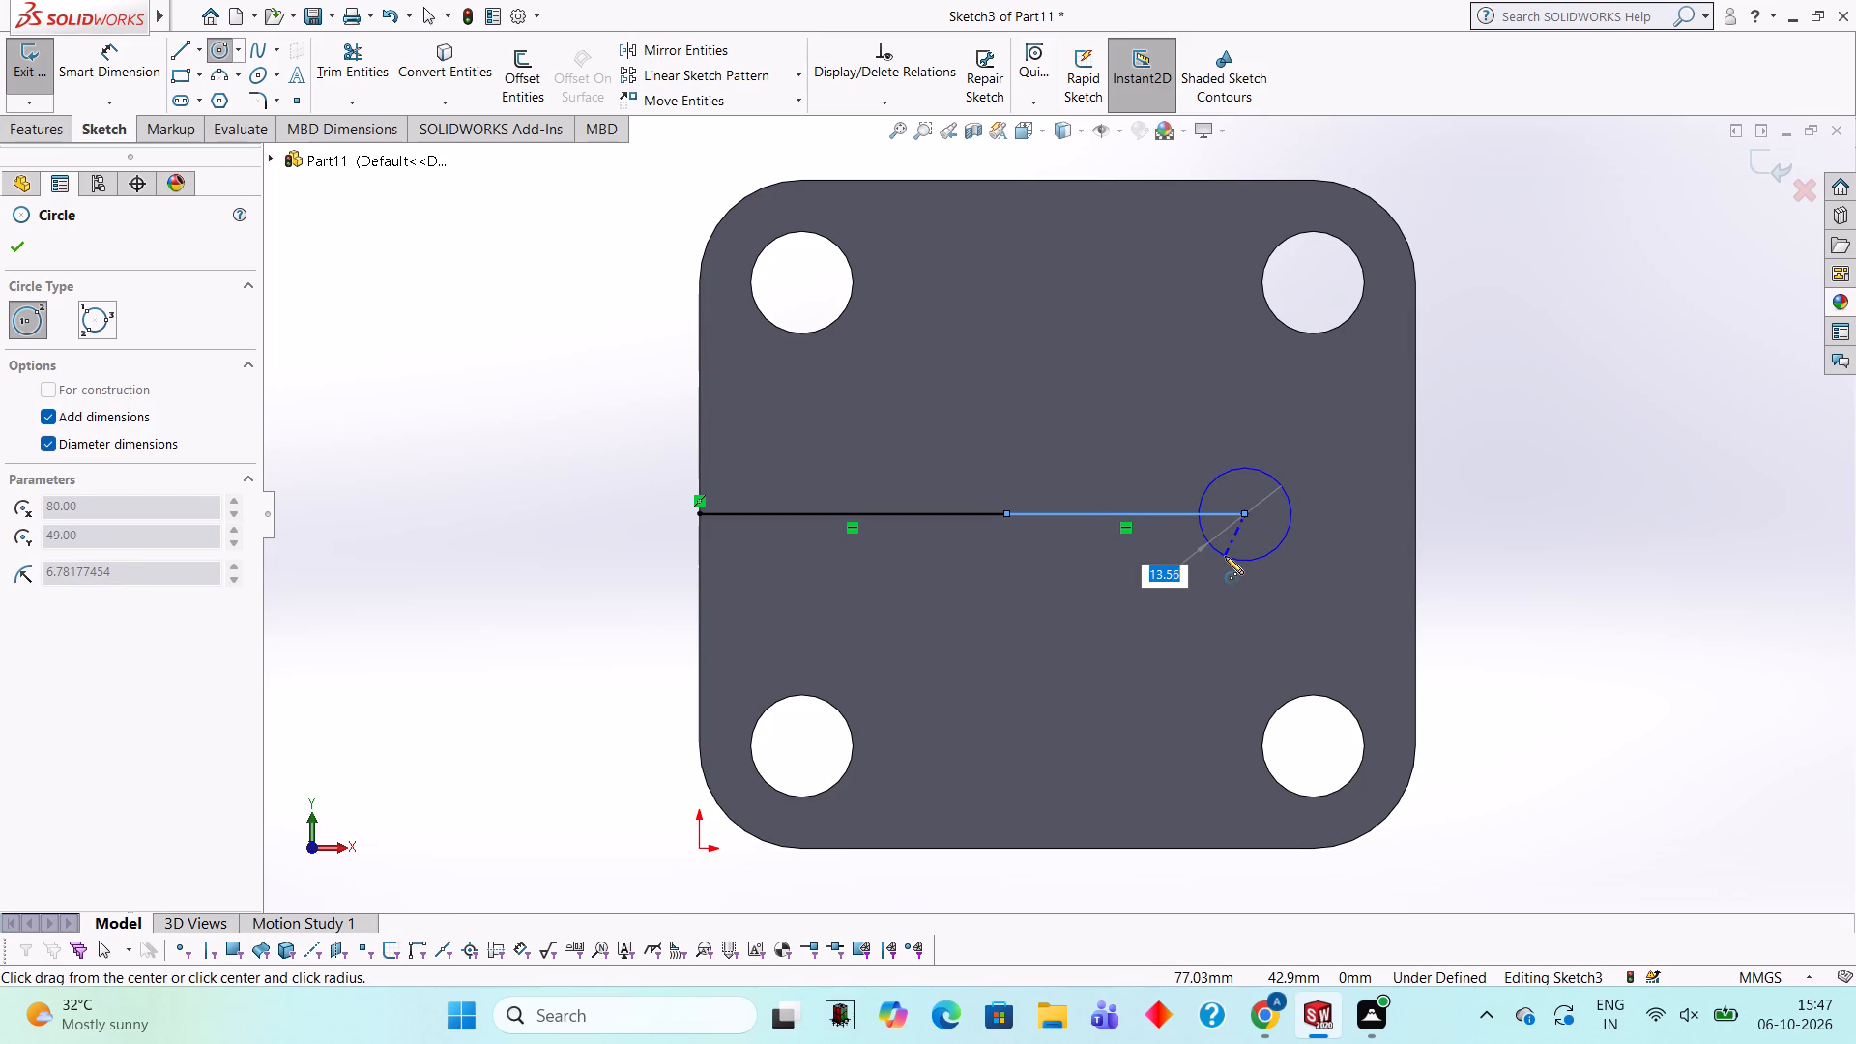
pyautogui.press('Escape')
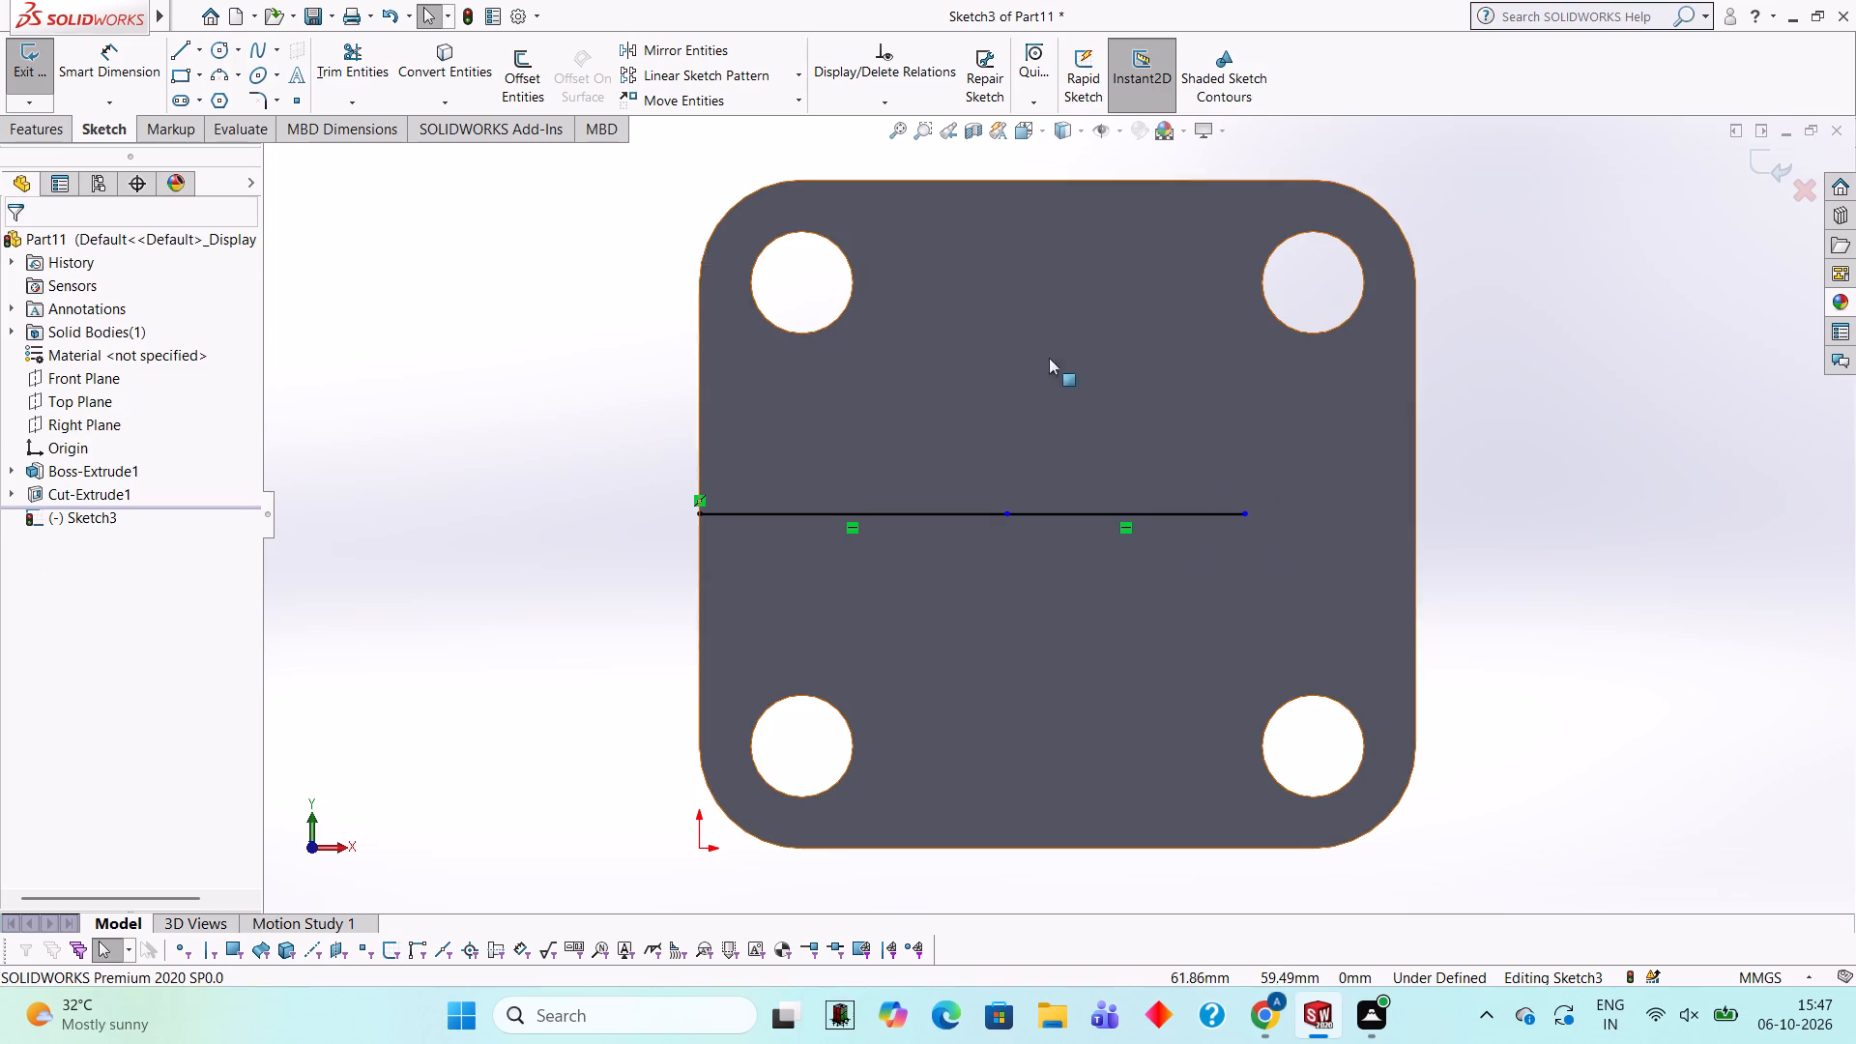
# Draw a circle of 24 mm radius centred on the free end of the 35 mm segment, with automatic and diameter dimensions turned off.
pyautogui.click(222, 51)
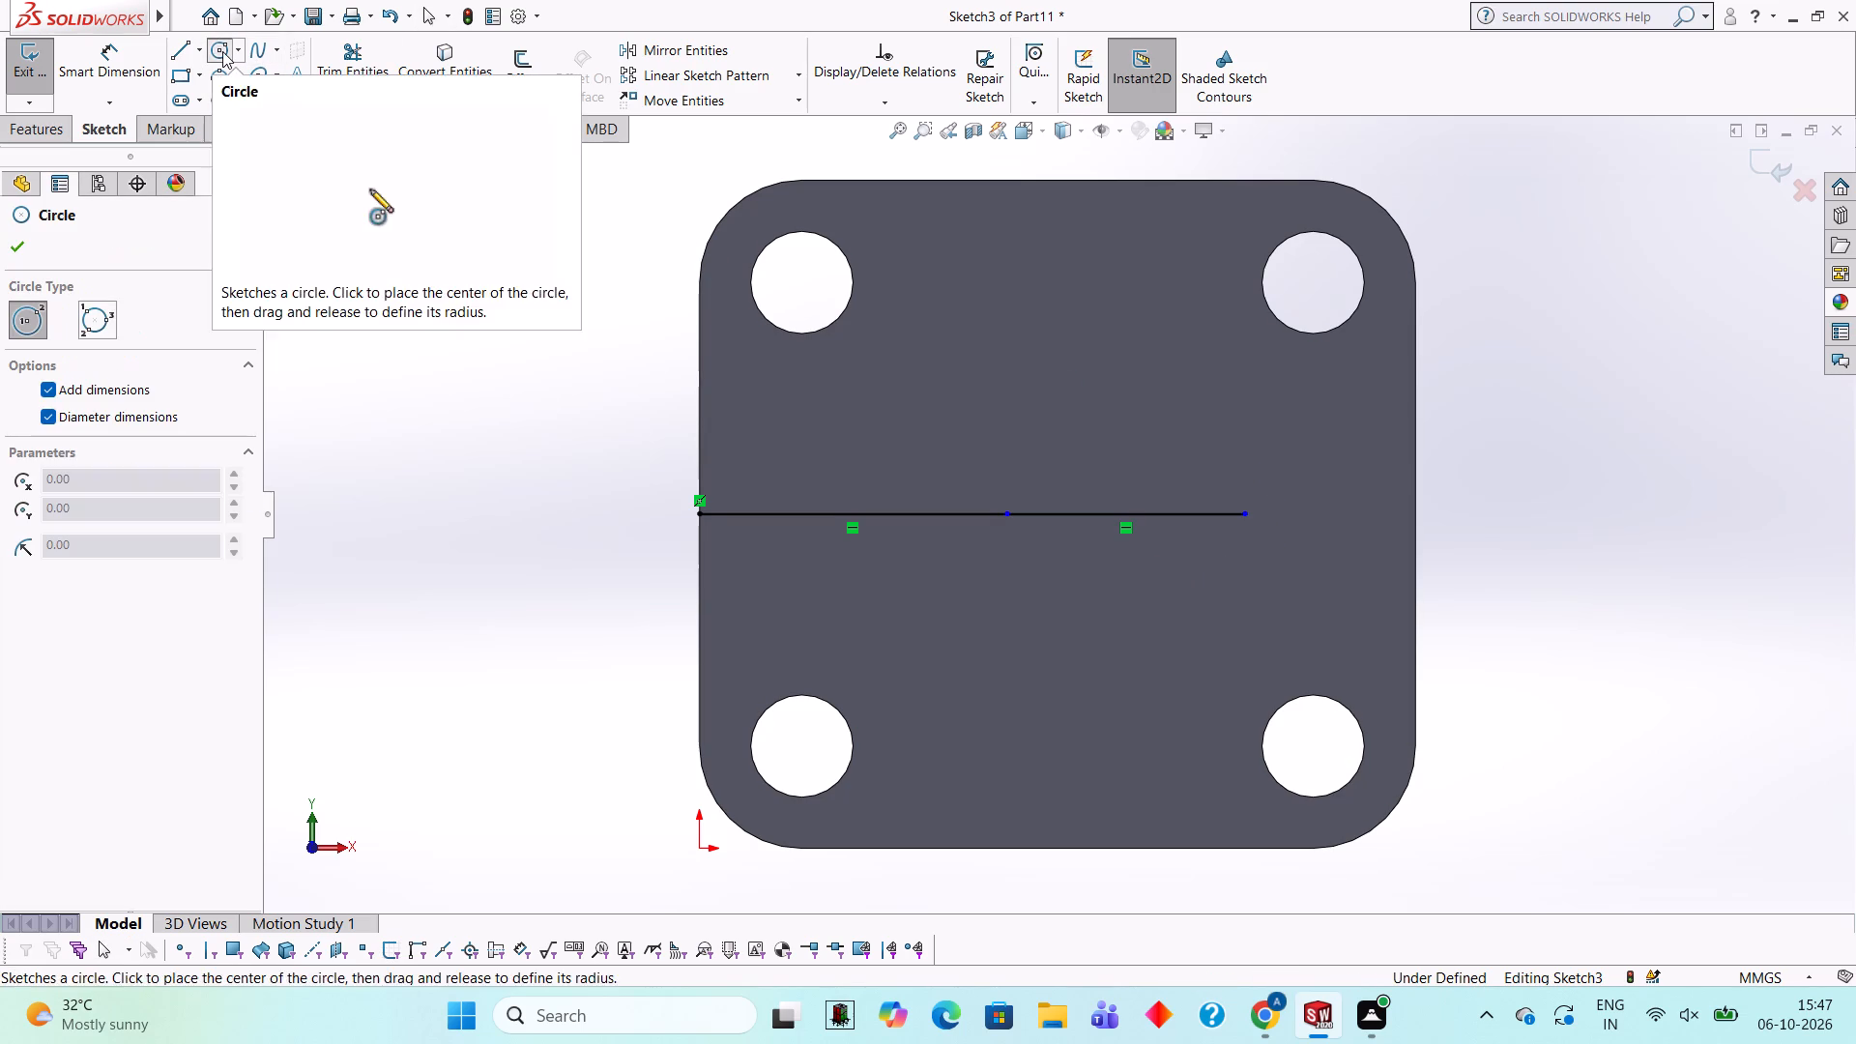
pyautogui.click(48, 382)
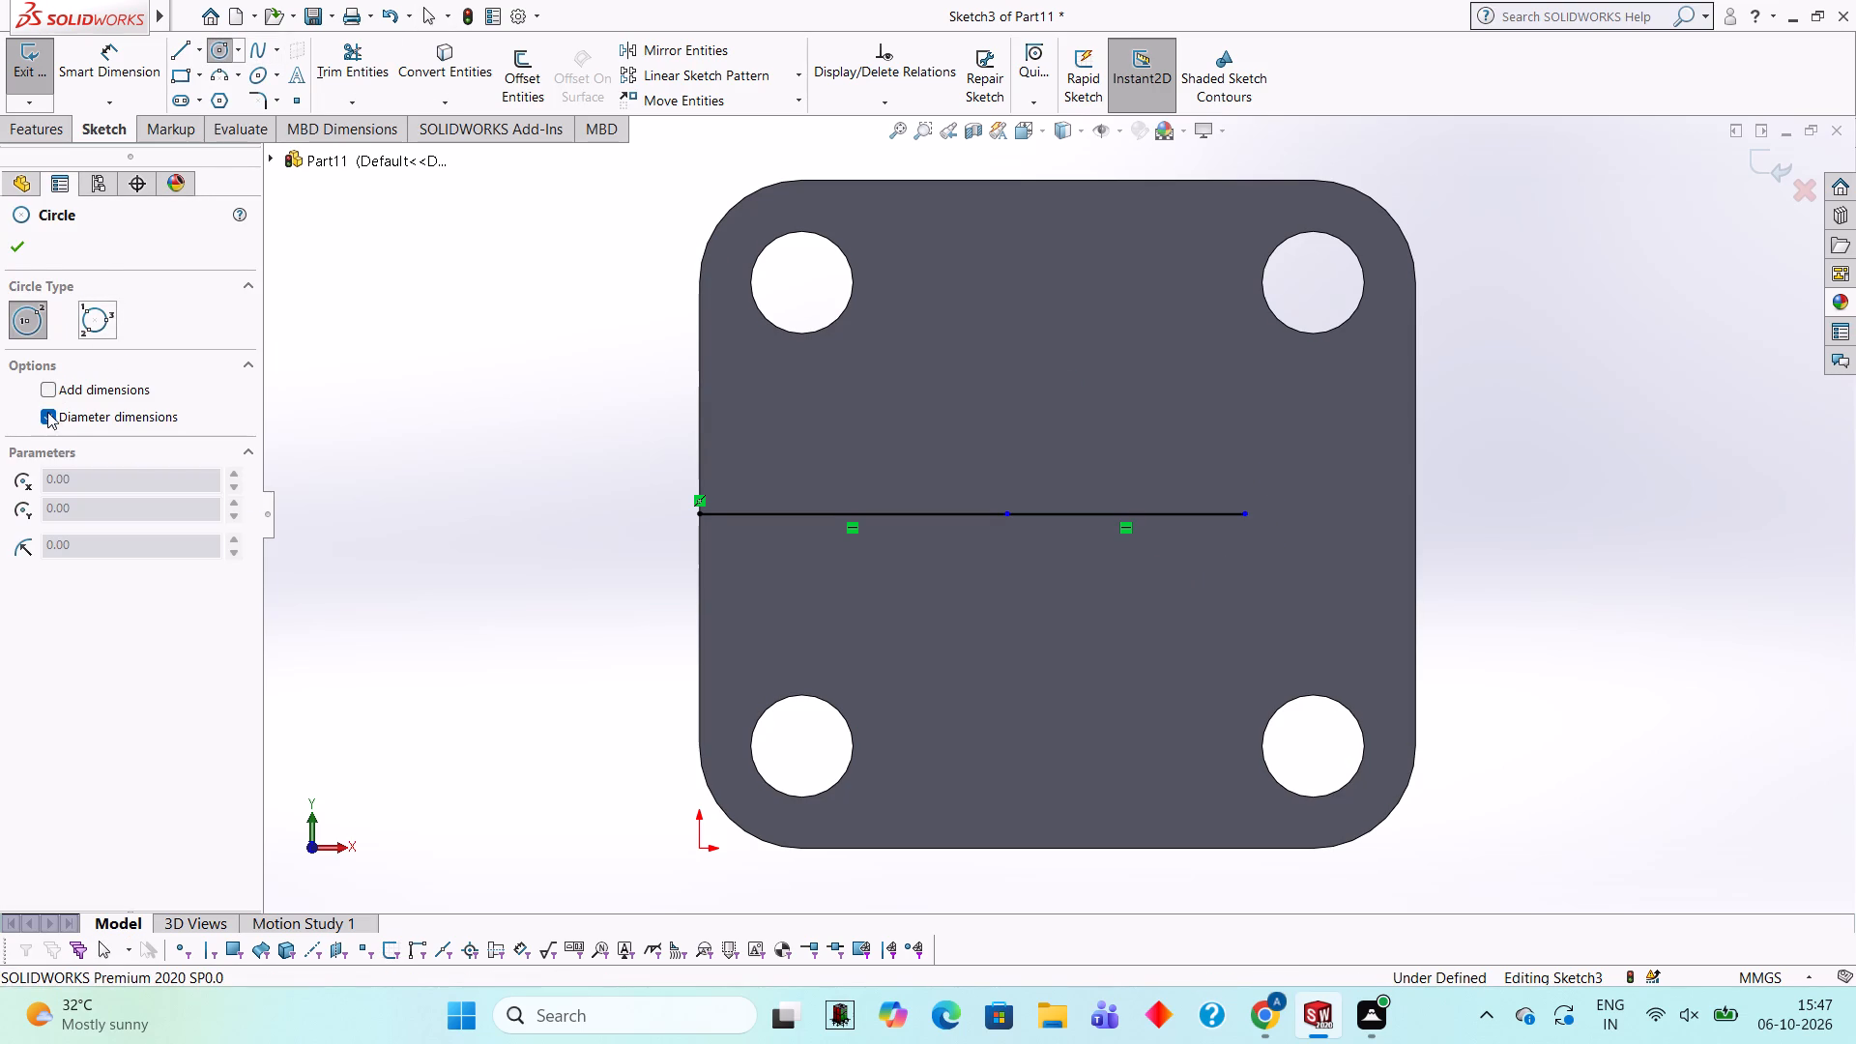
pyautogui.click(51, 422)
pyautogui.click(1242, 515)
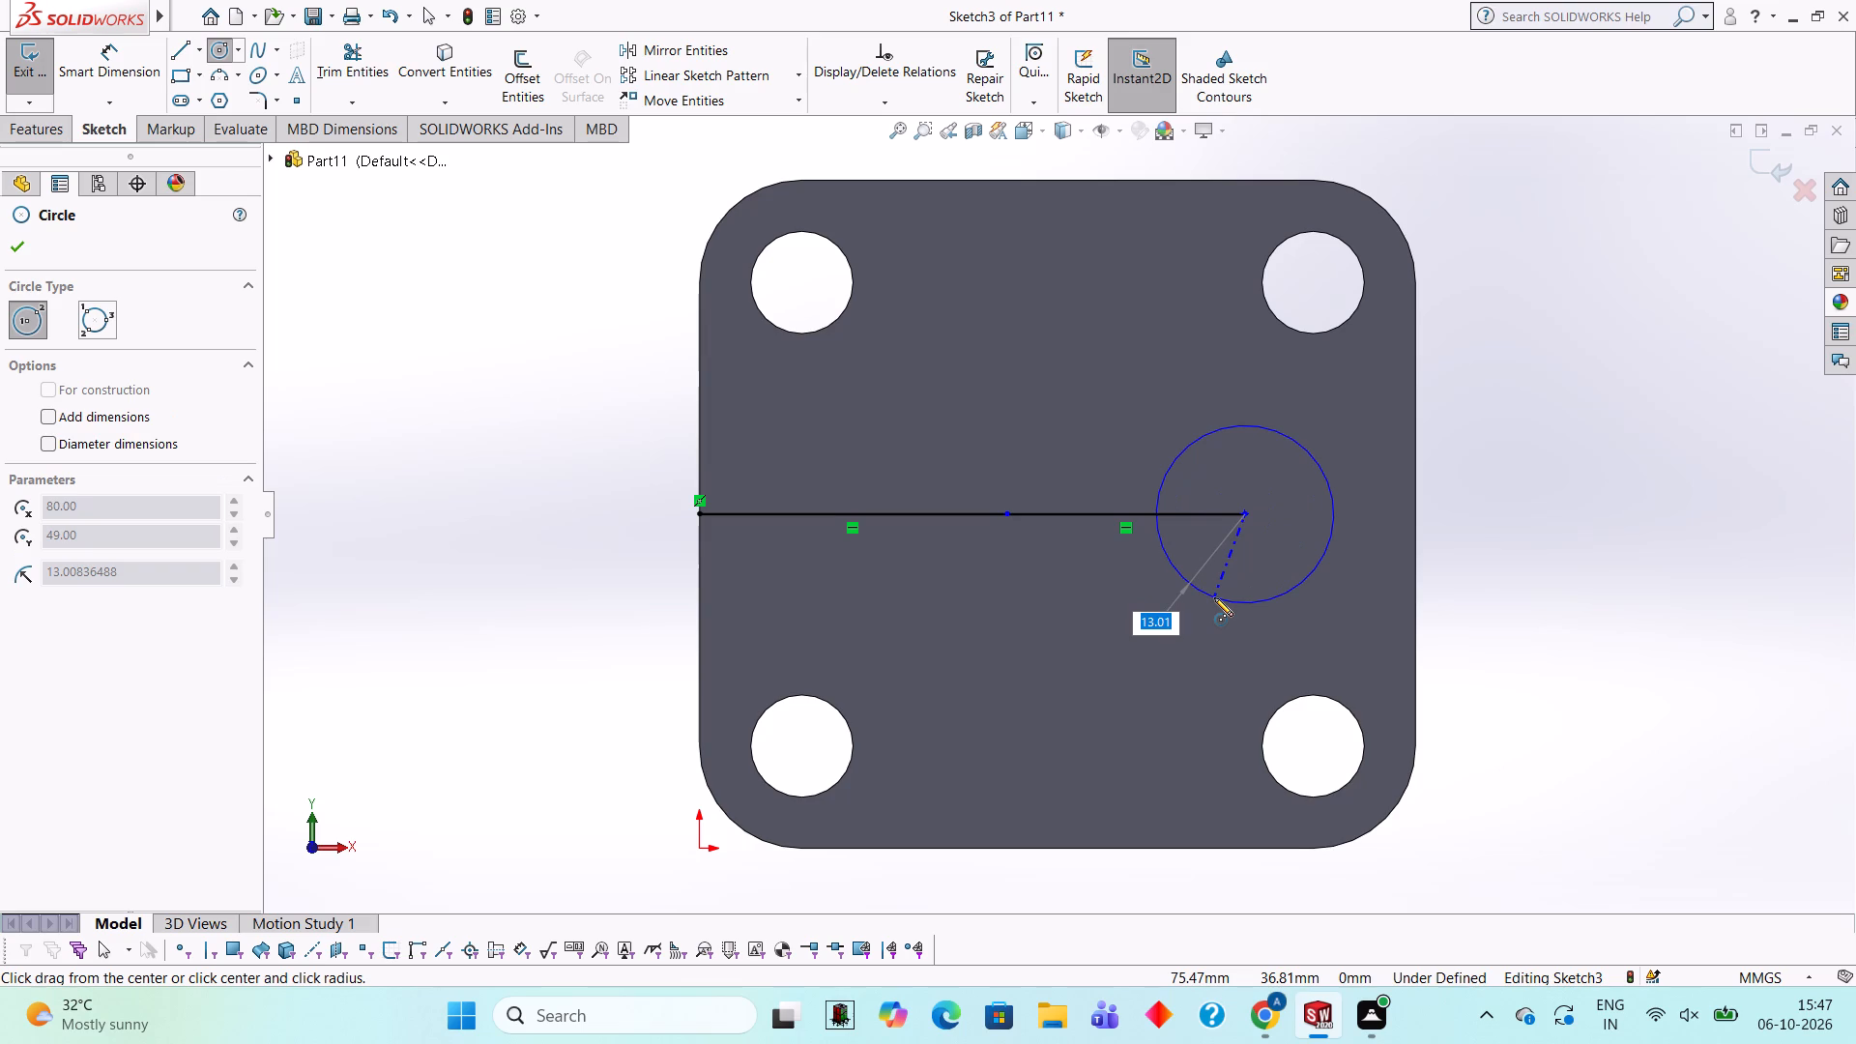
pyautogui.write('24')
pyautogui.press('Return')
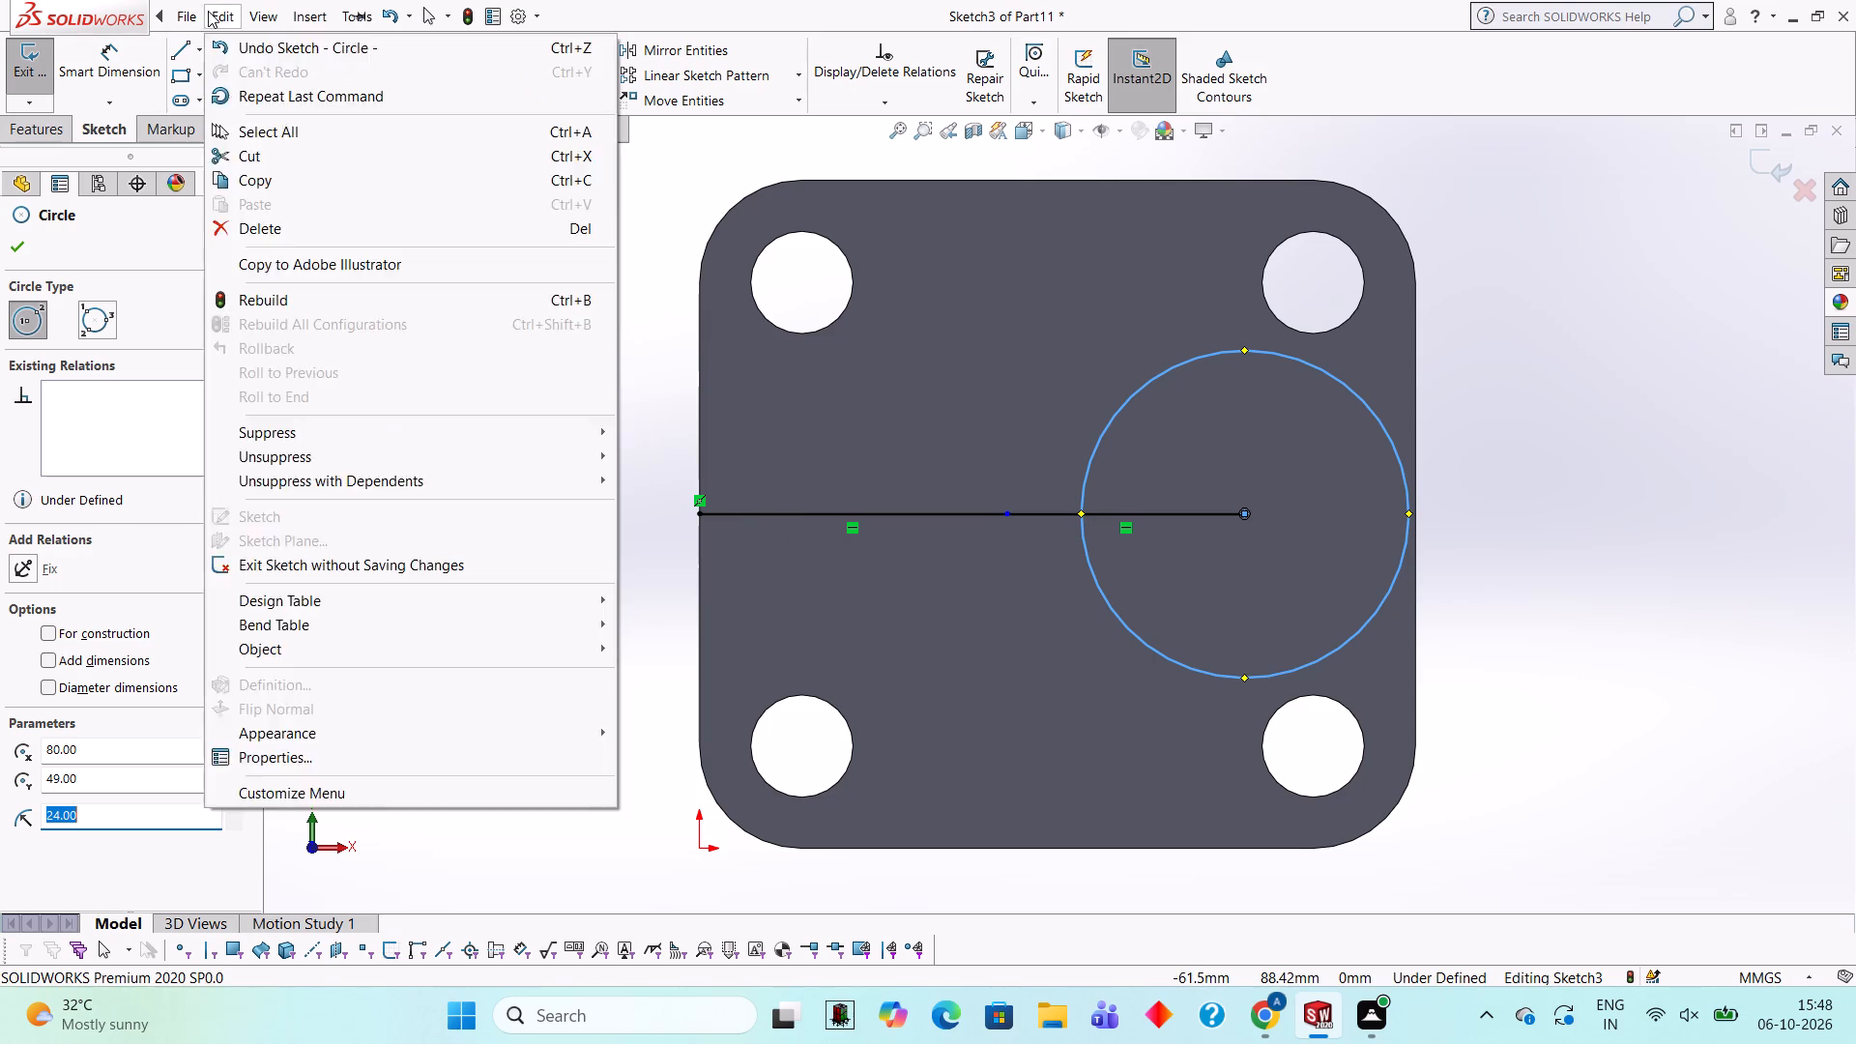
pyautogui.press('Escape')
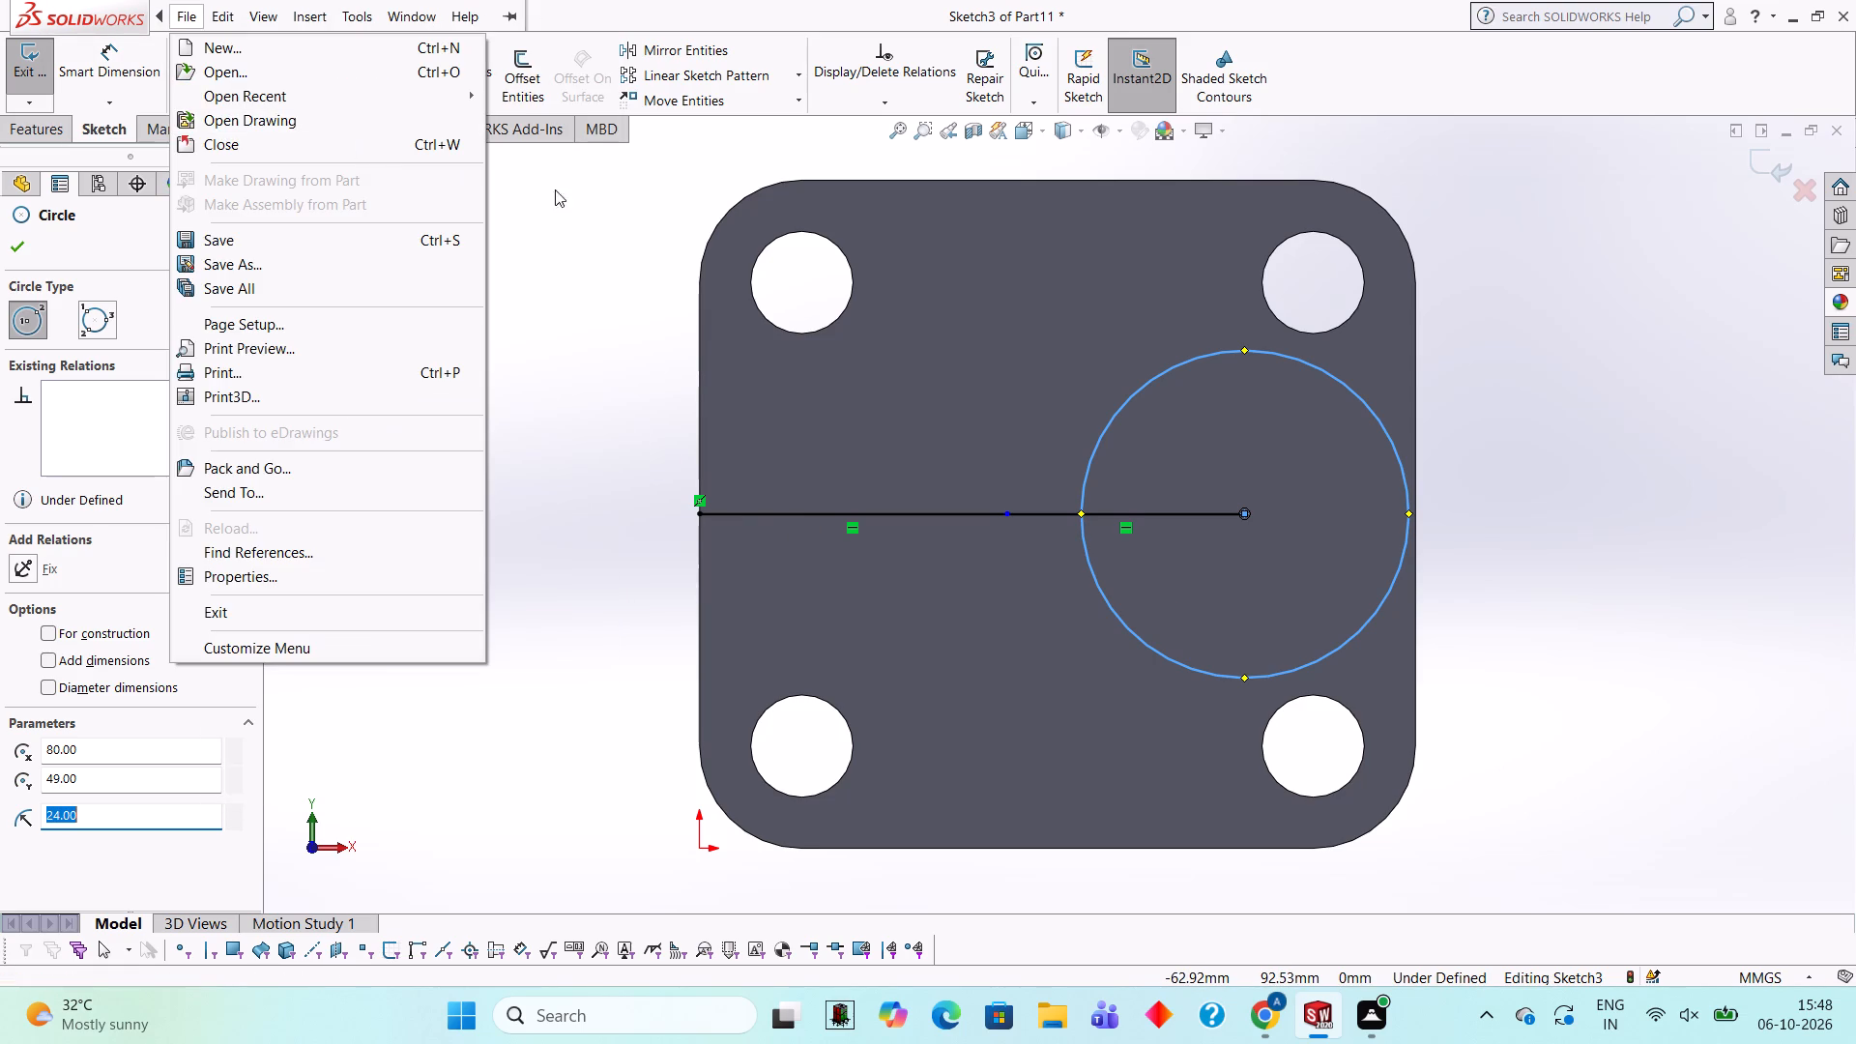
pyautogui.press('Escape')
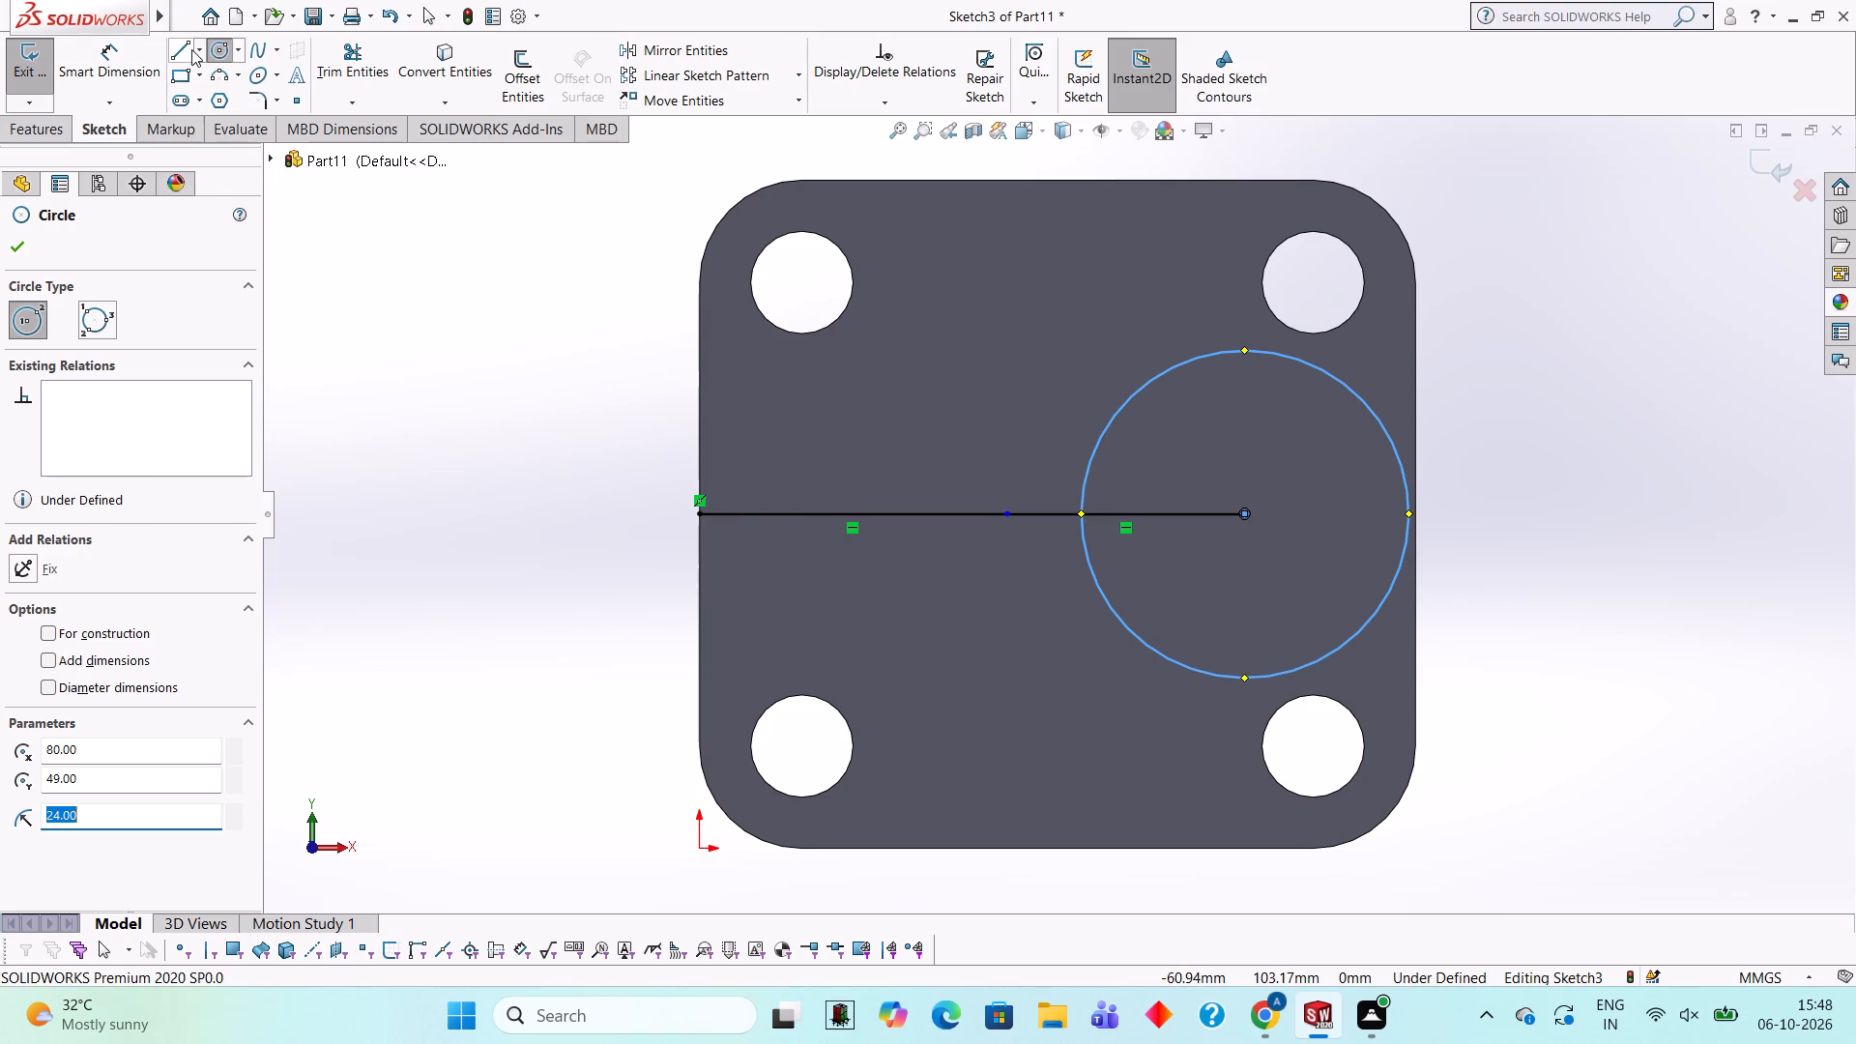
# Sketch a 35 mm horizontal line from the circle's top point, a 48 mm vertical line down, and a horizontal line to the circle's bottom point.
pyautogui.click(184, 47)
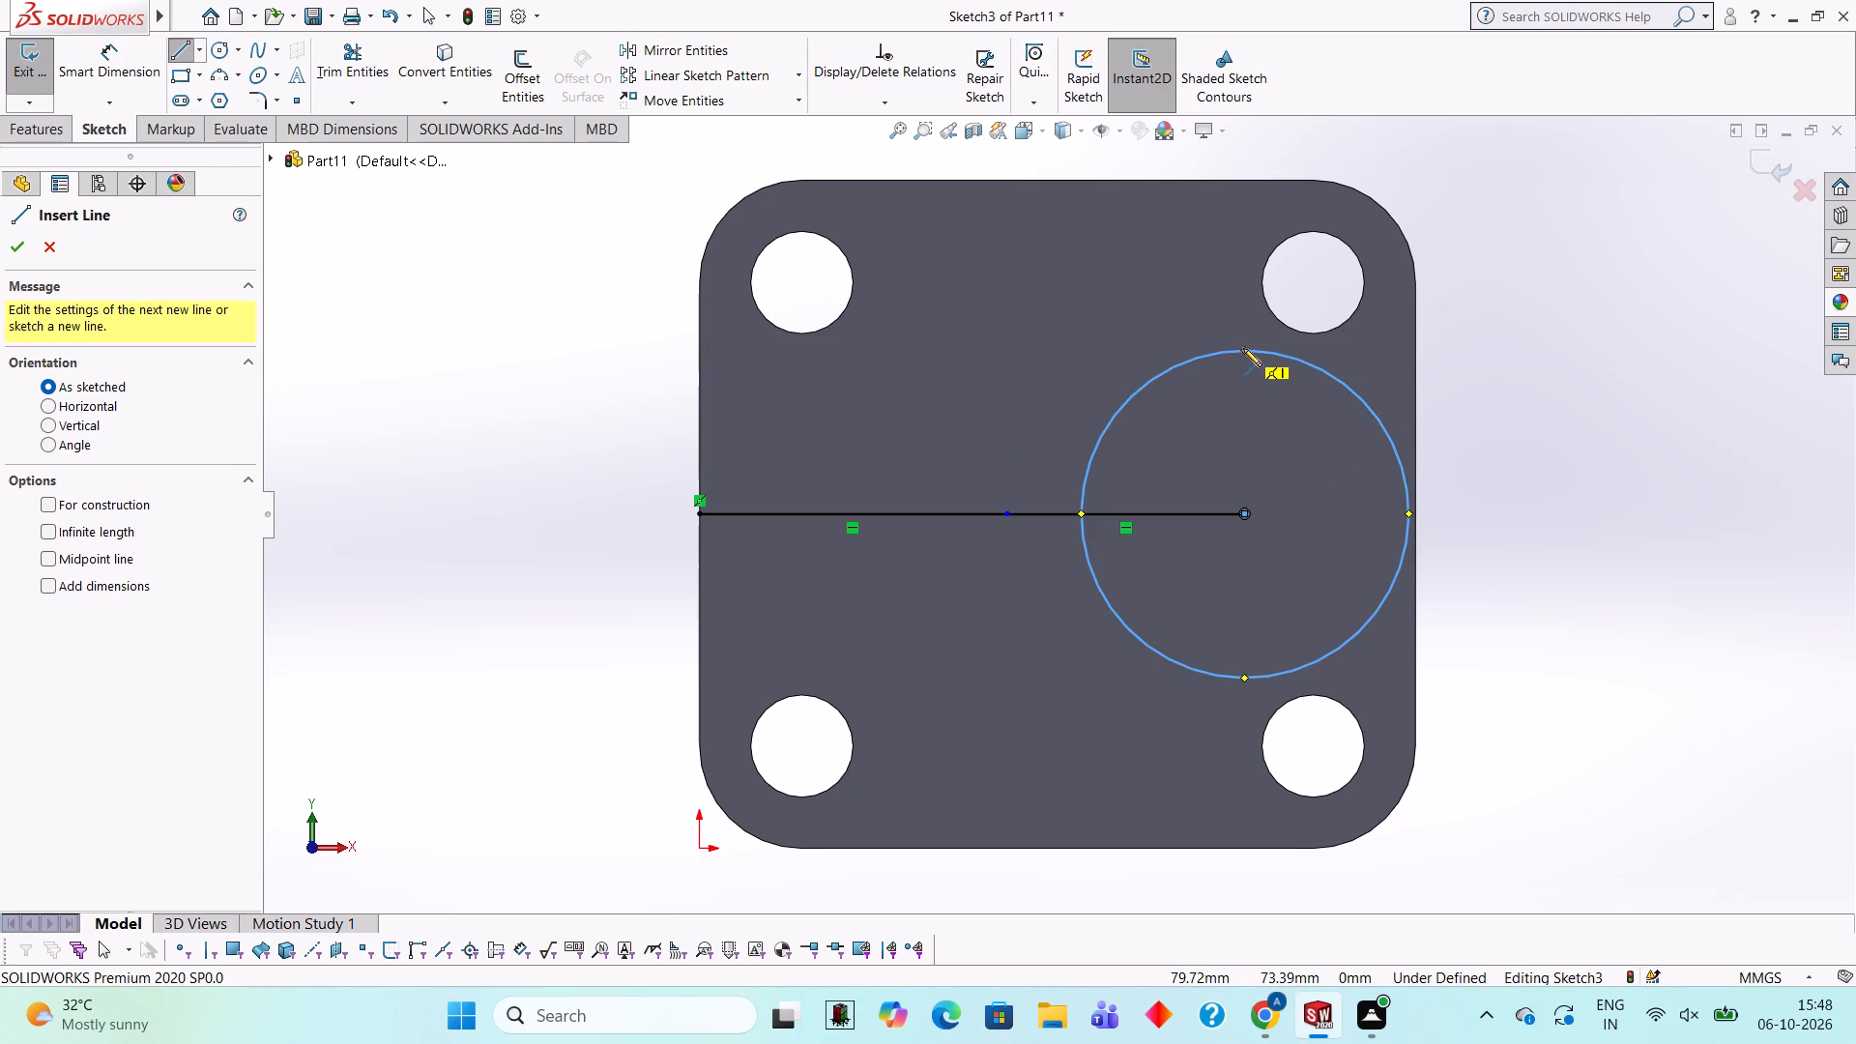
pyautogui.click(1243, 348)
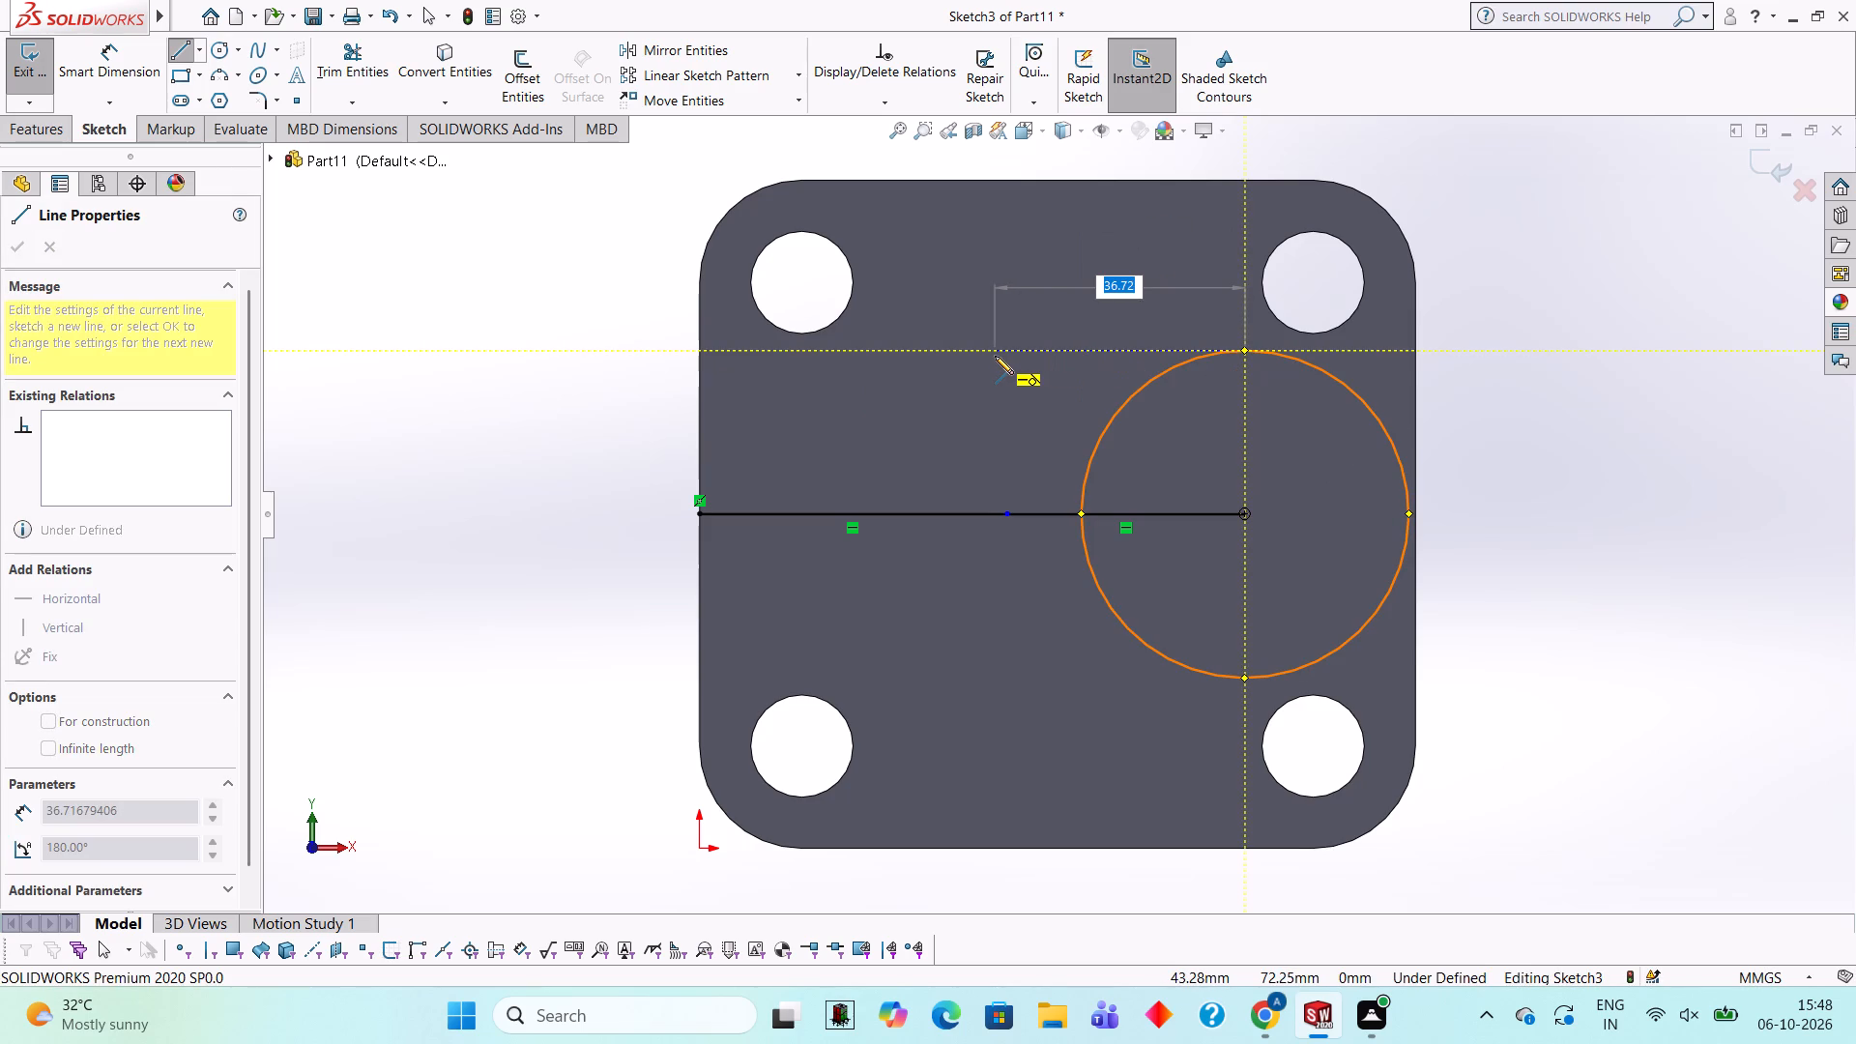
pyautogui.write('35')
pyautogui.press('Return')
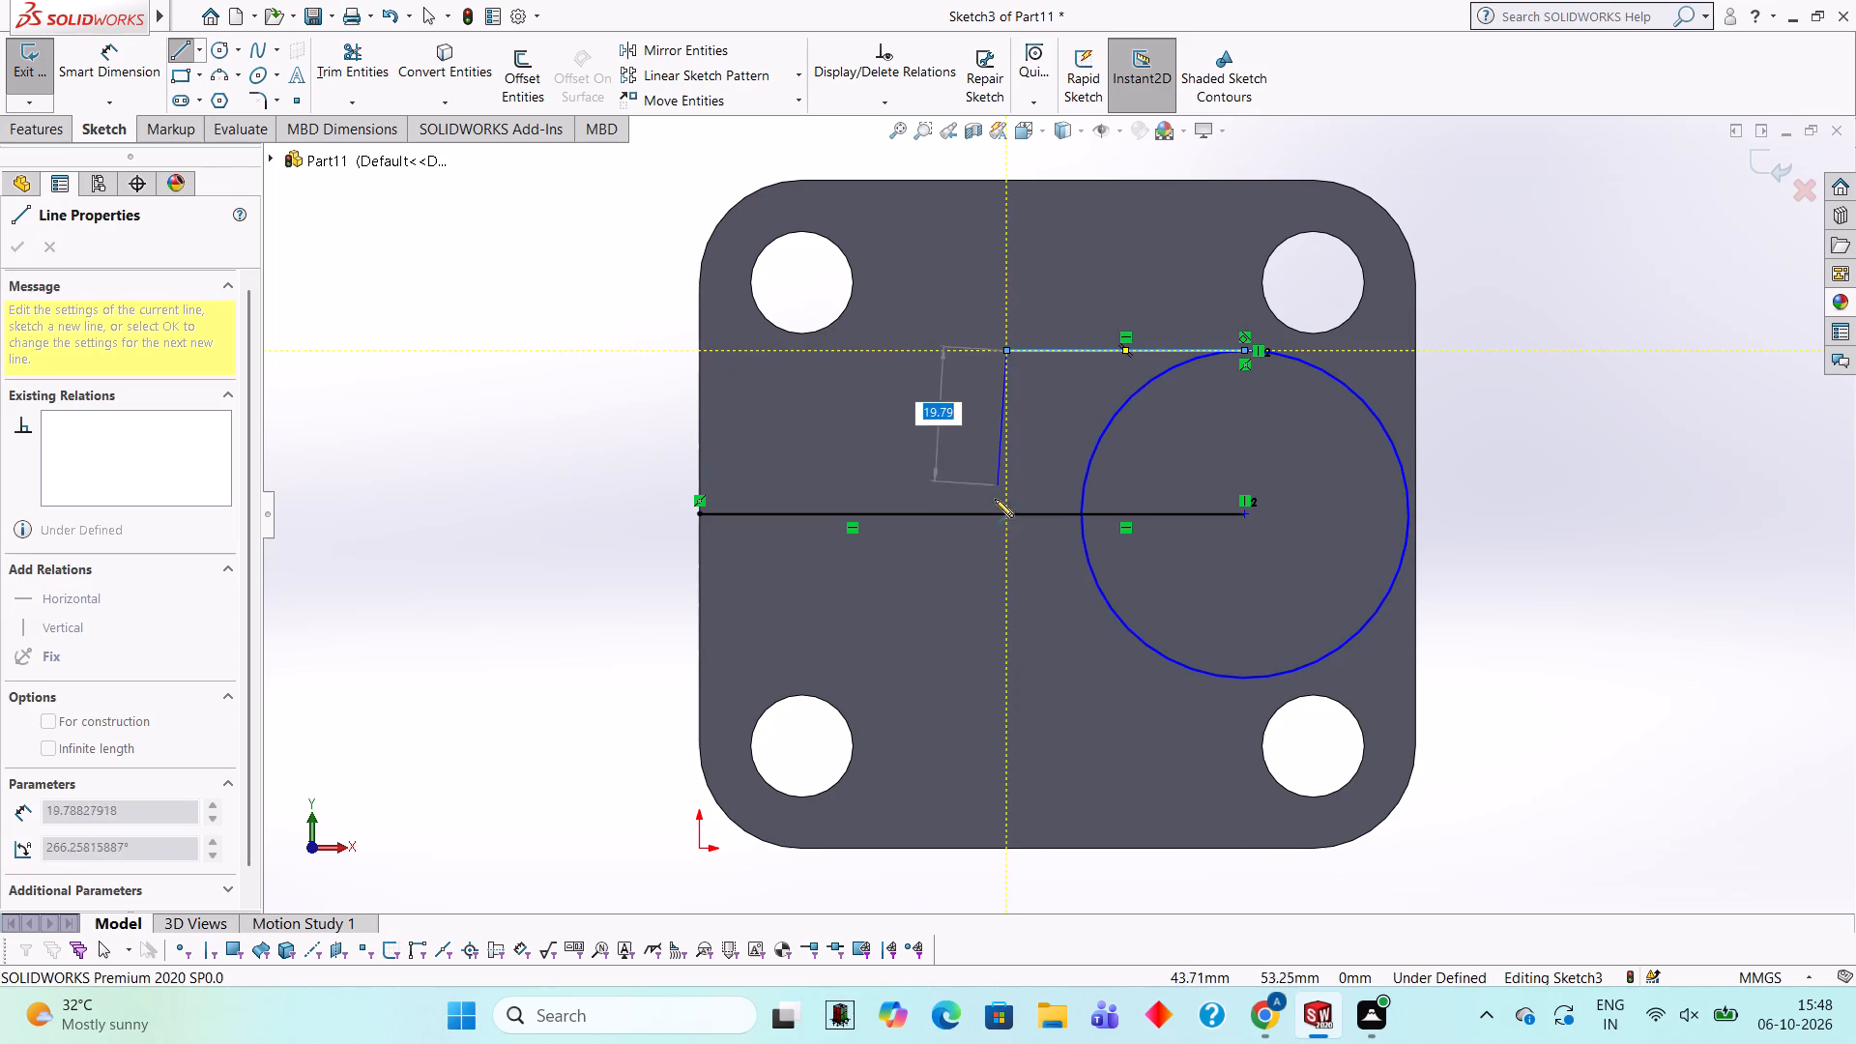
pyautogui.click(1009, 681)
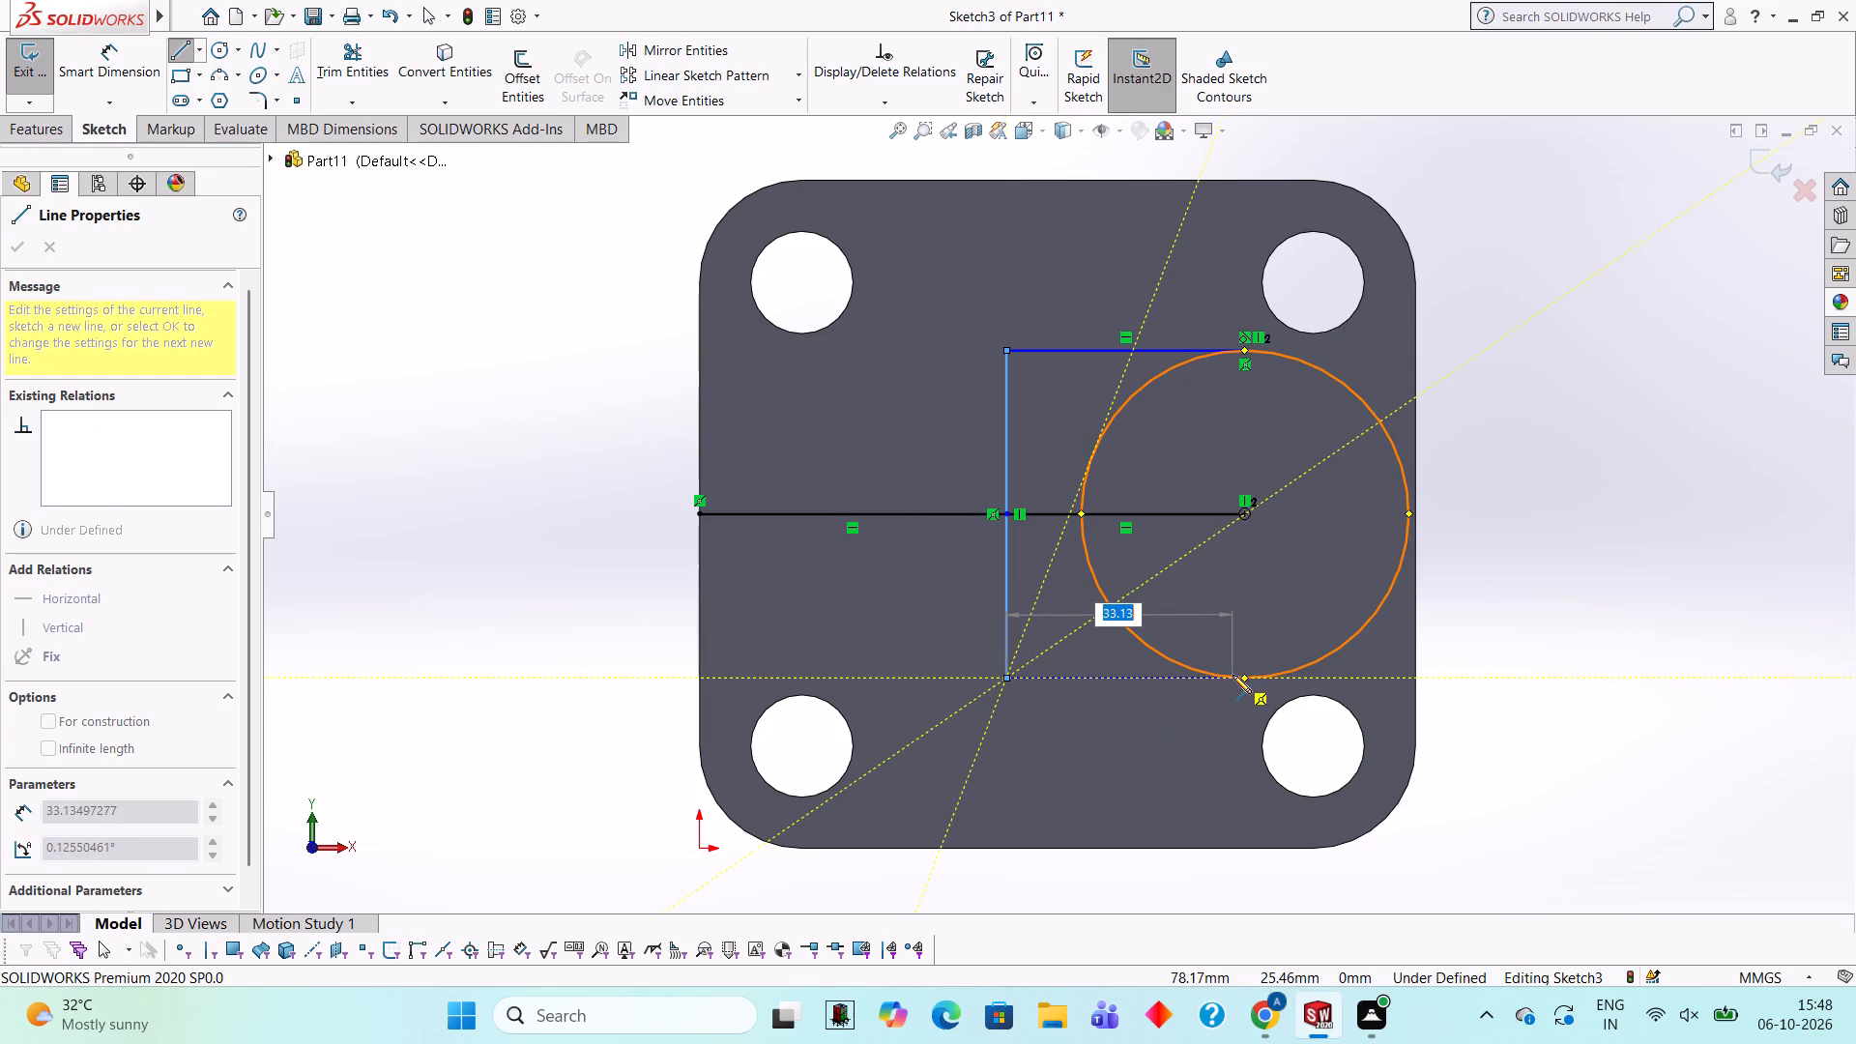
pyautogui.click(1243, 674)
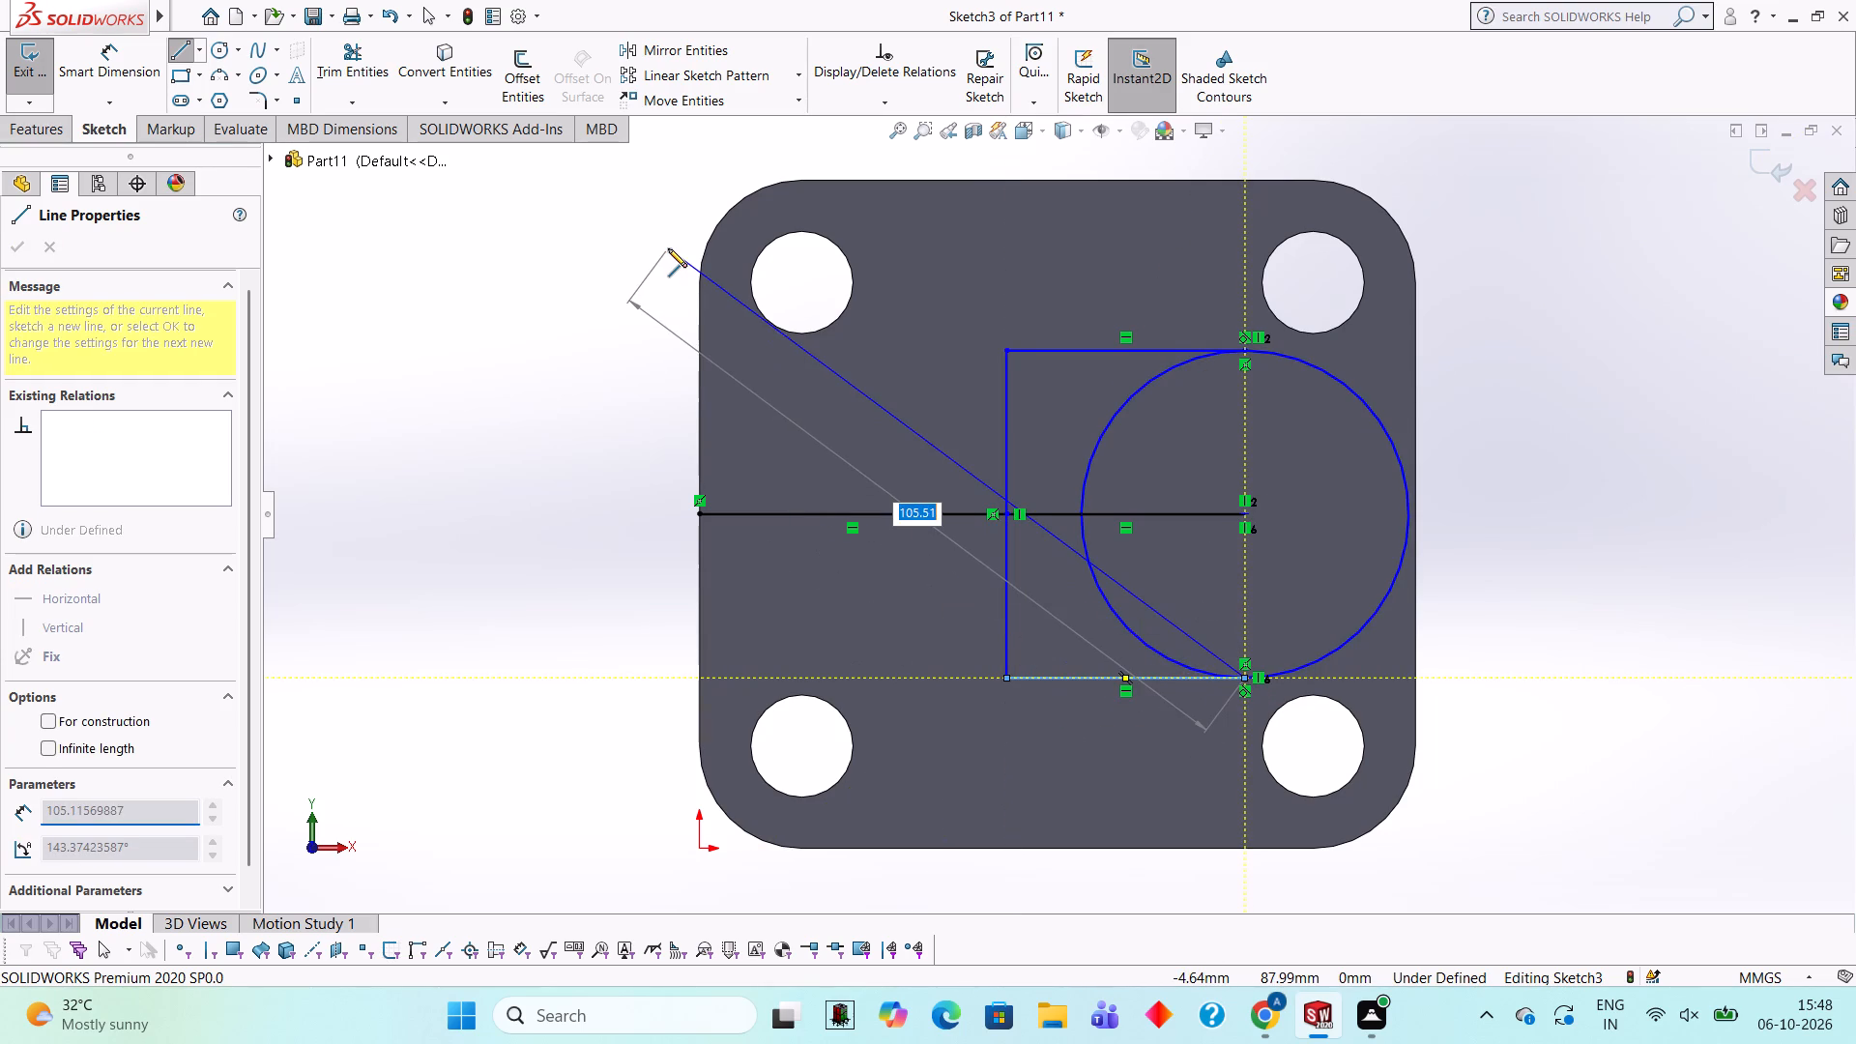
pyautogui.press('Escape')
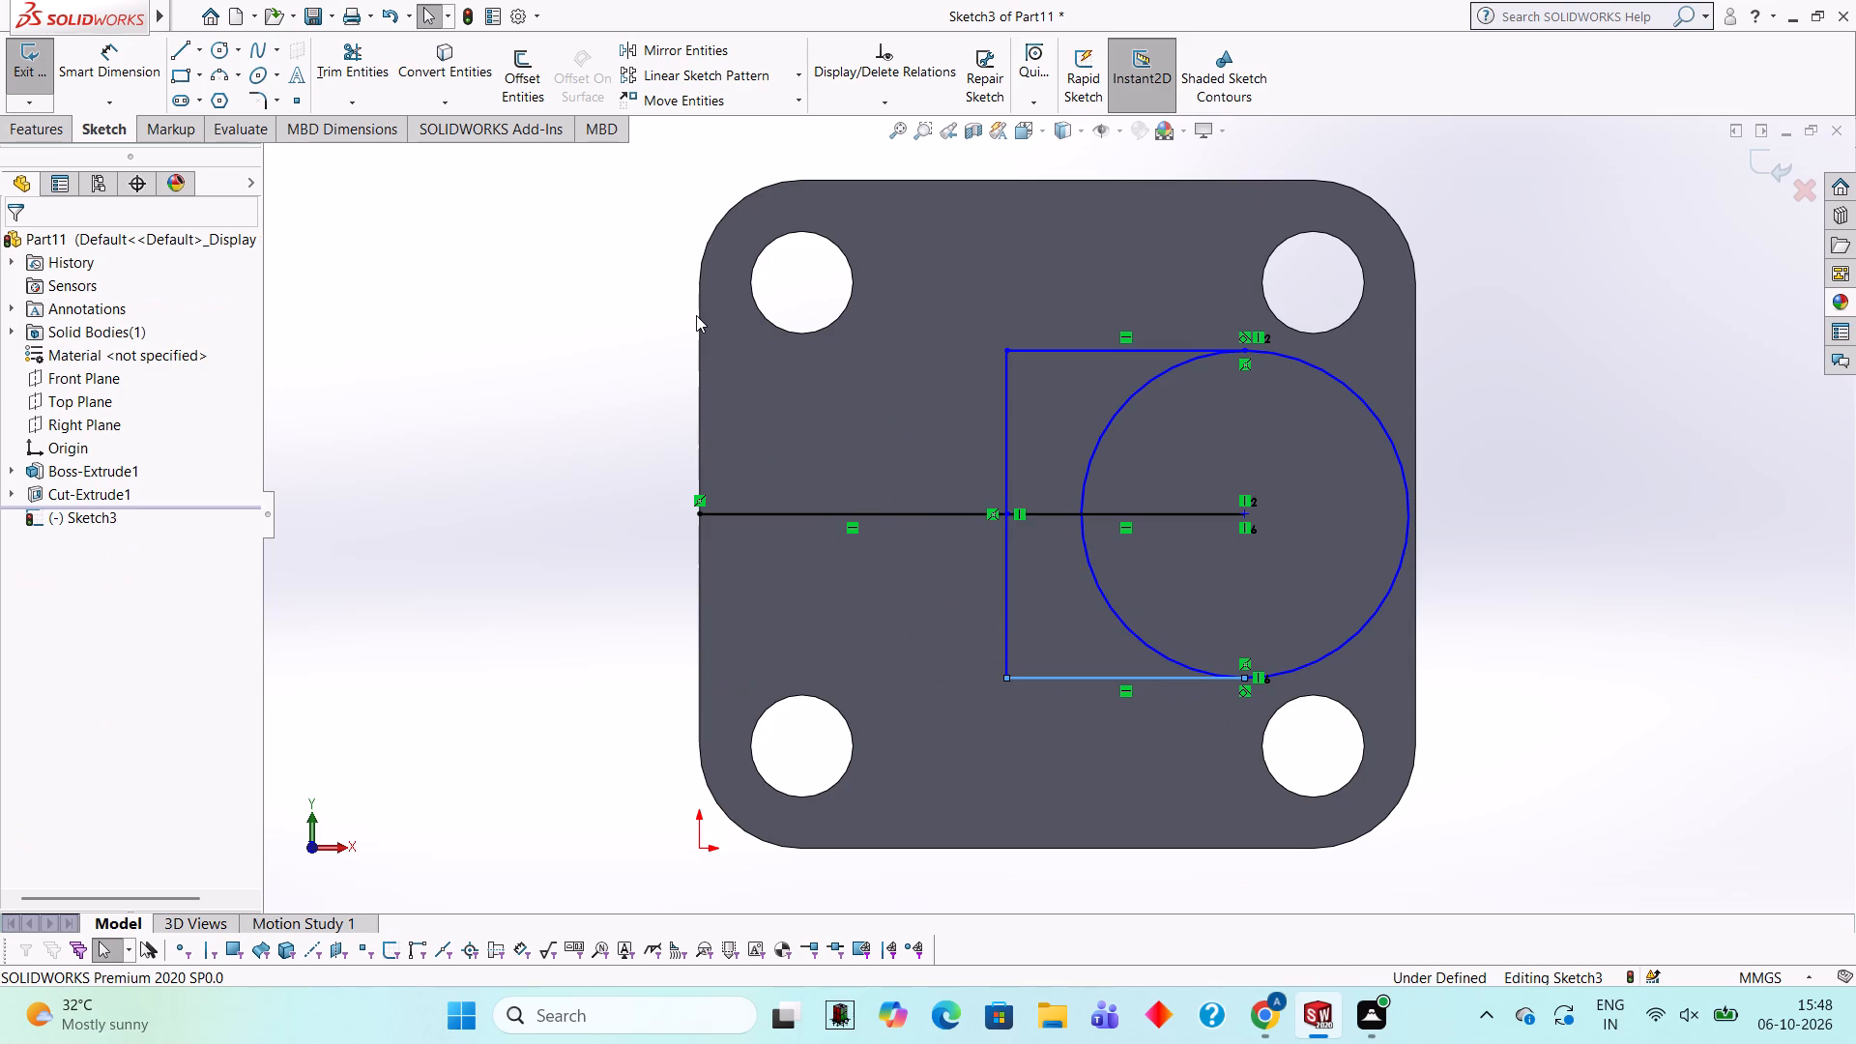
# Trim away the circle's inner half and both centreline segments to leave a closed D-shaped profile.
pyautogui.click(361, 69)
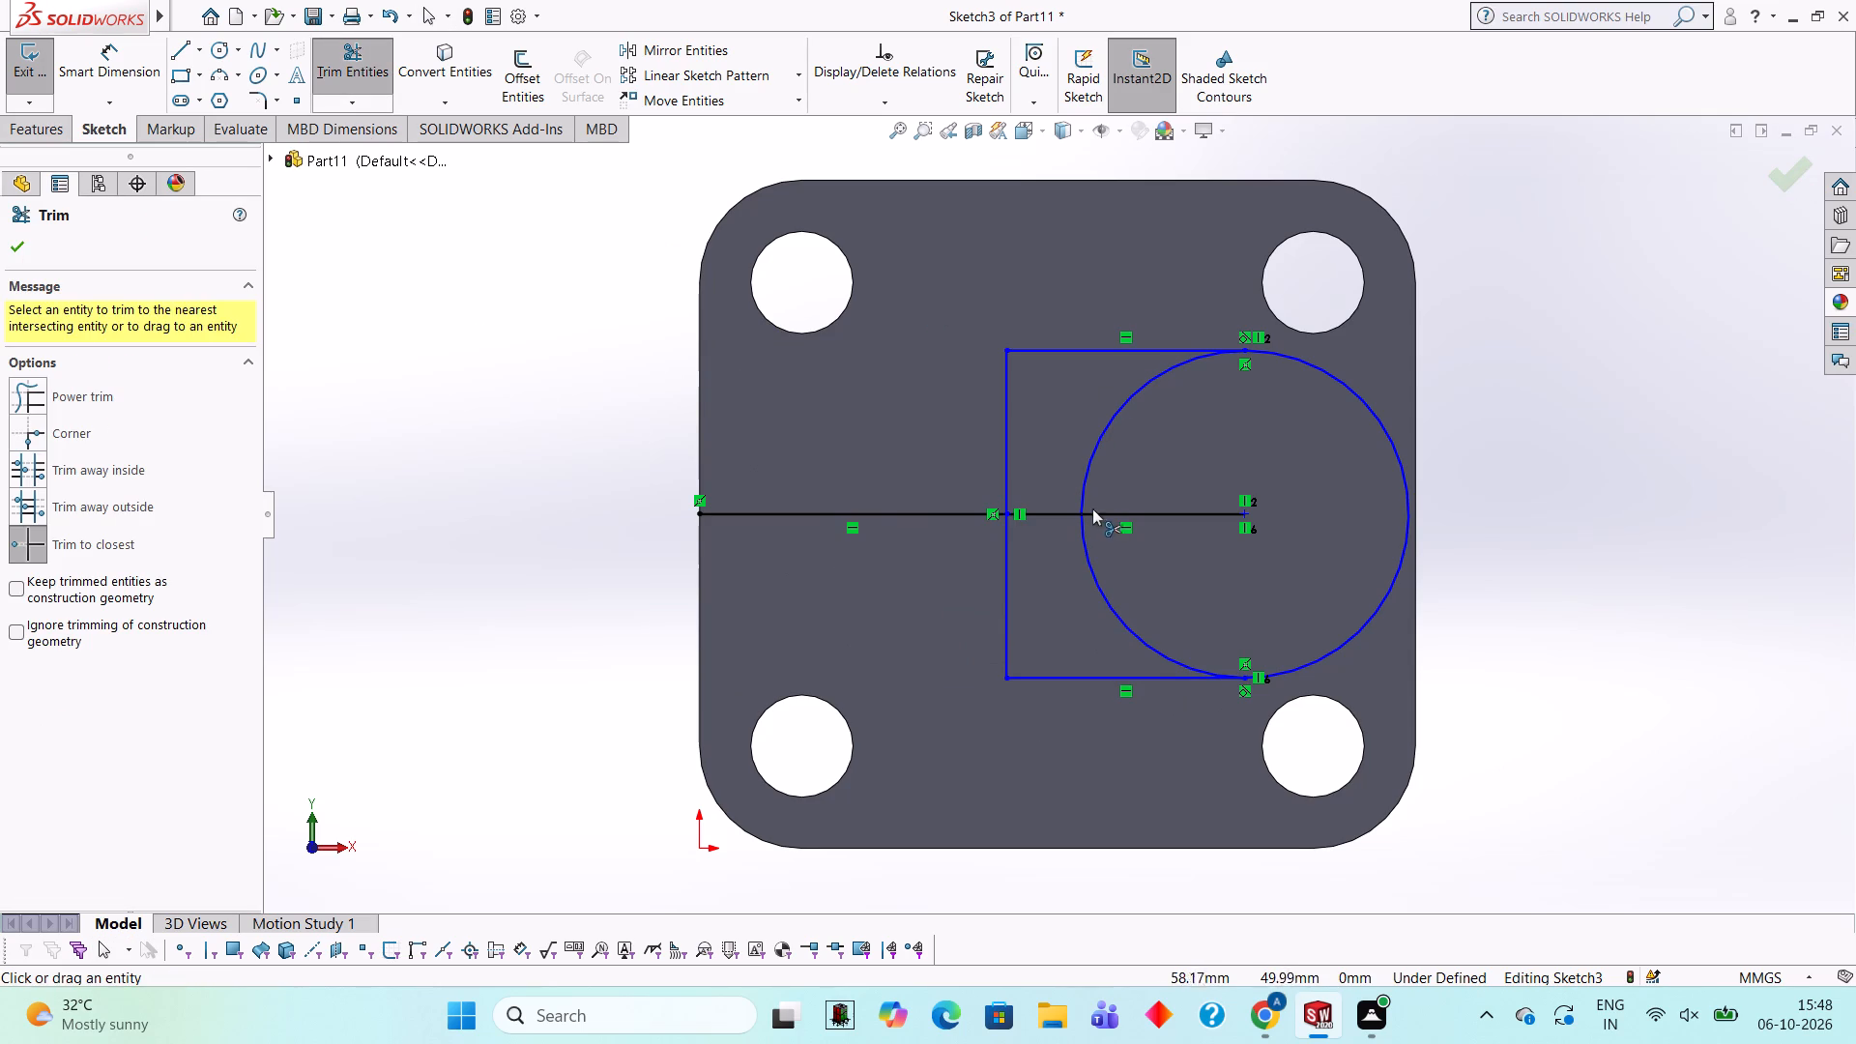
pyautogui.click(1063, 510)
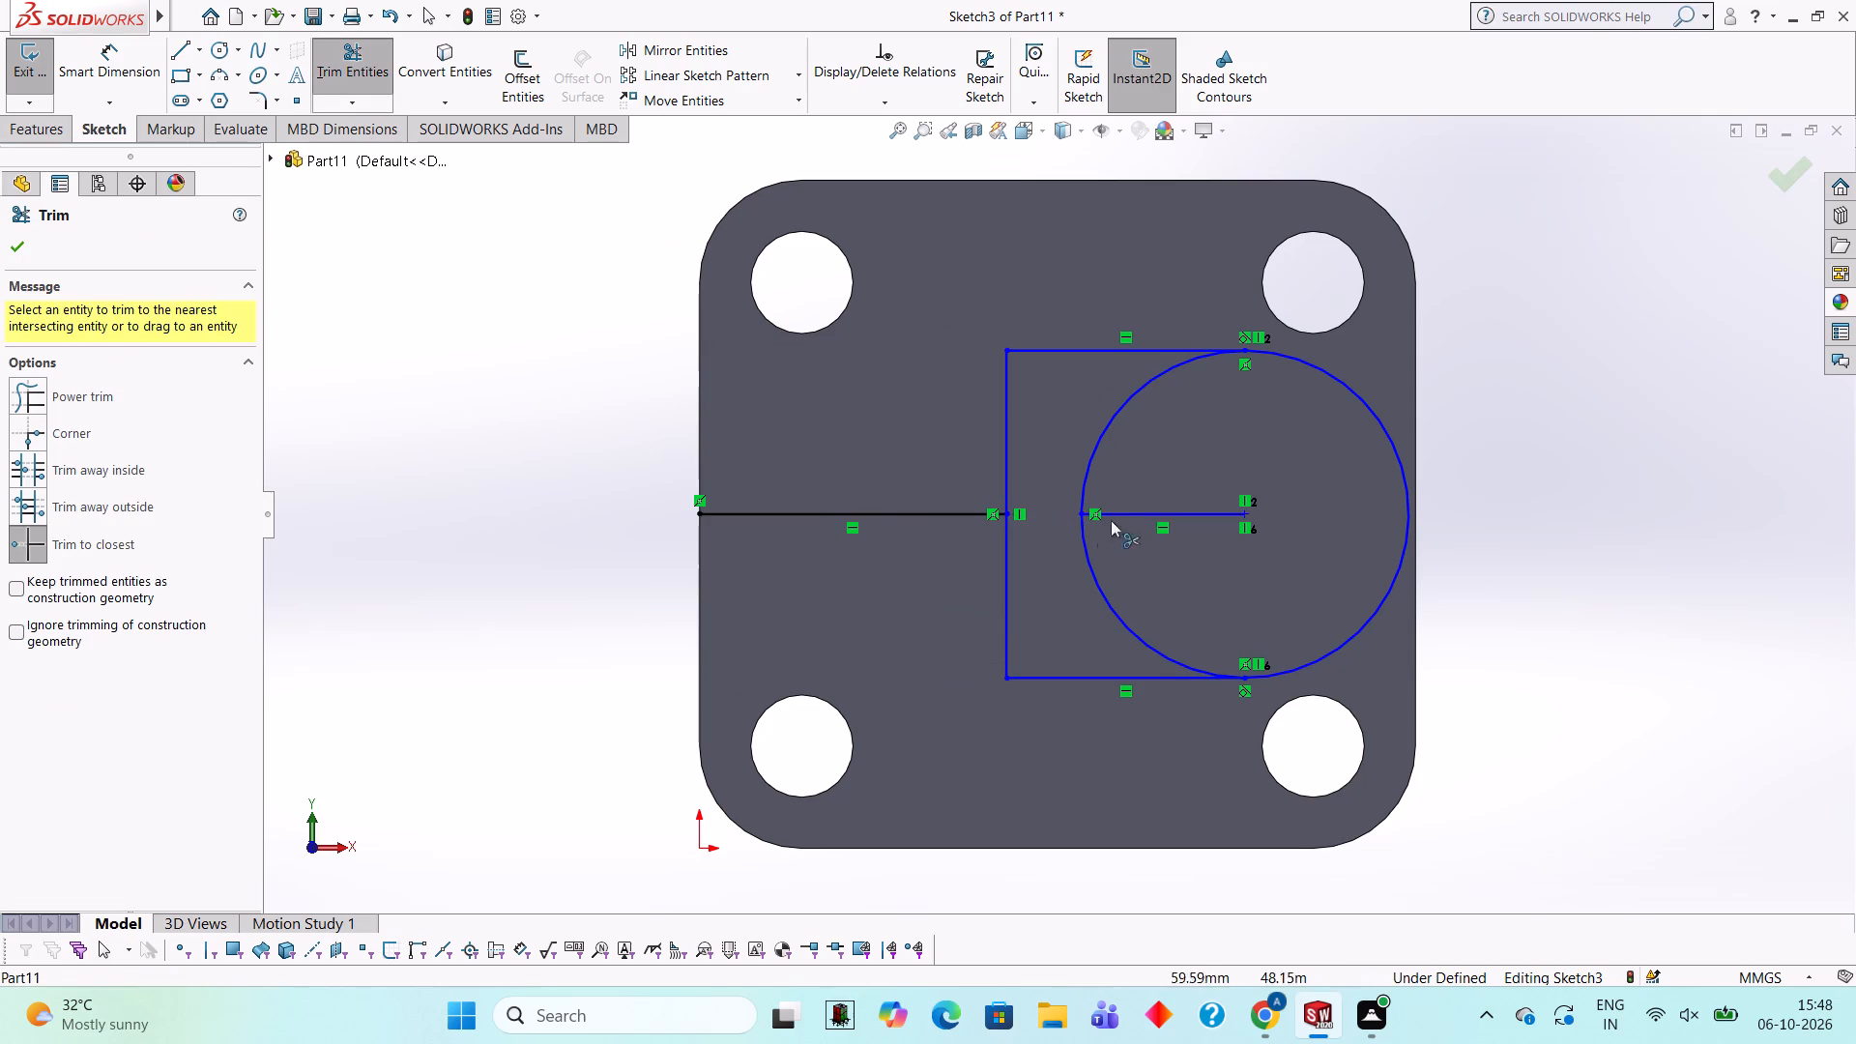
pyautogui.click(1101, 444)
pyautogui.click(1116, 522)
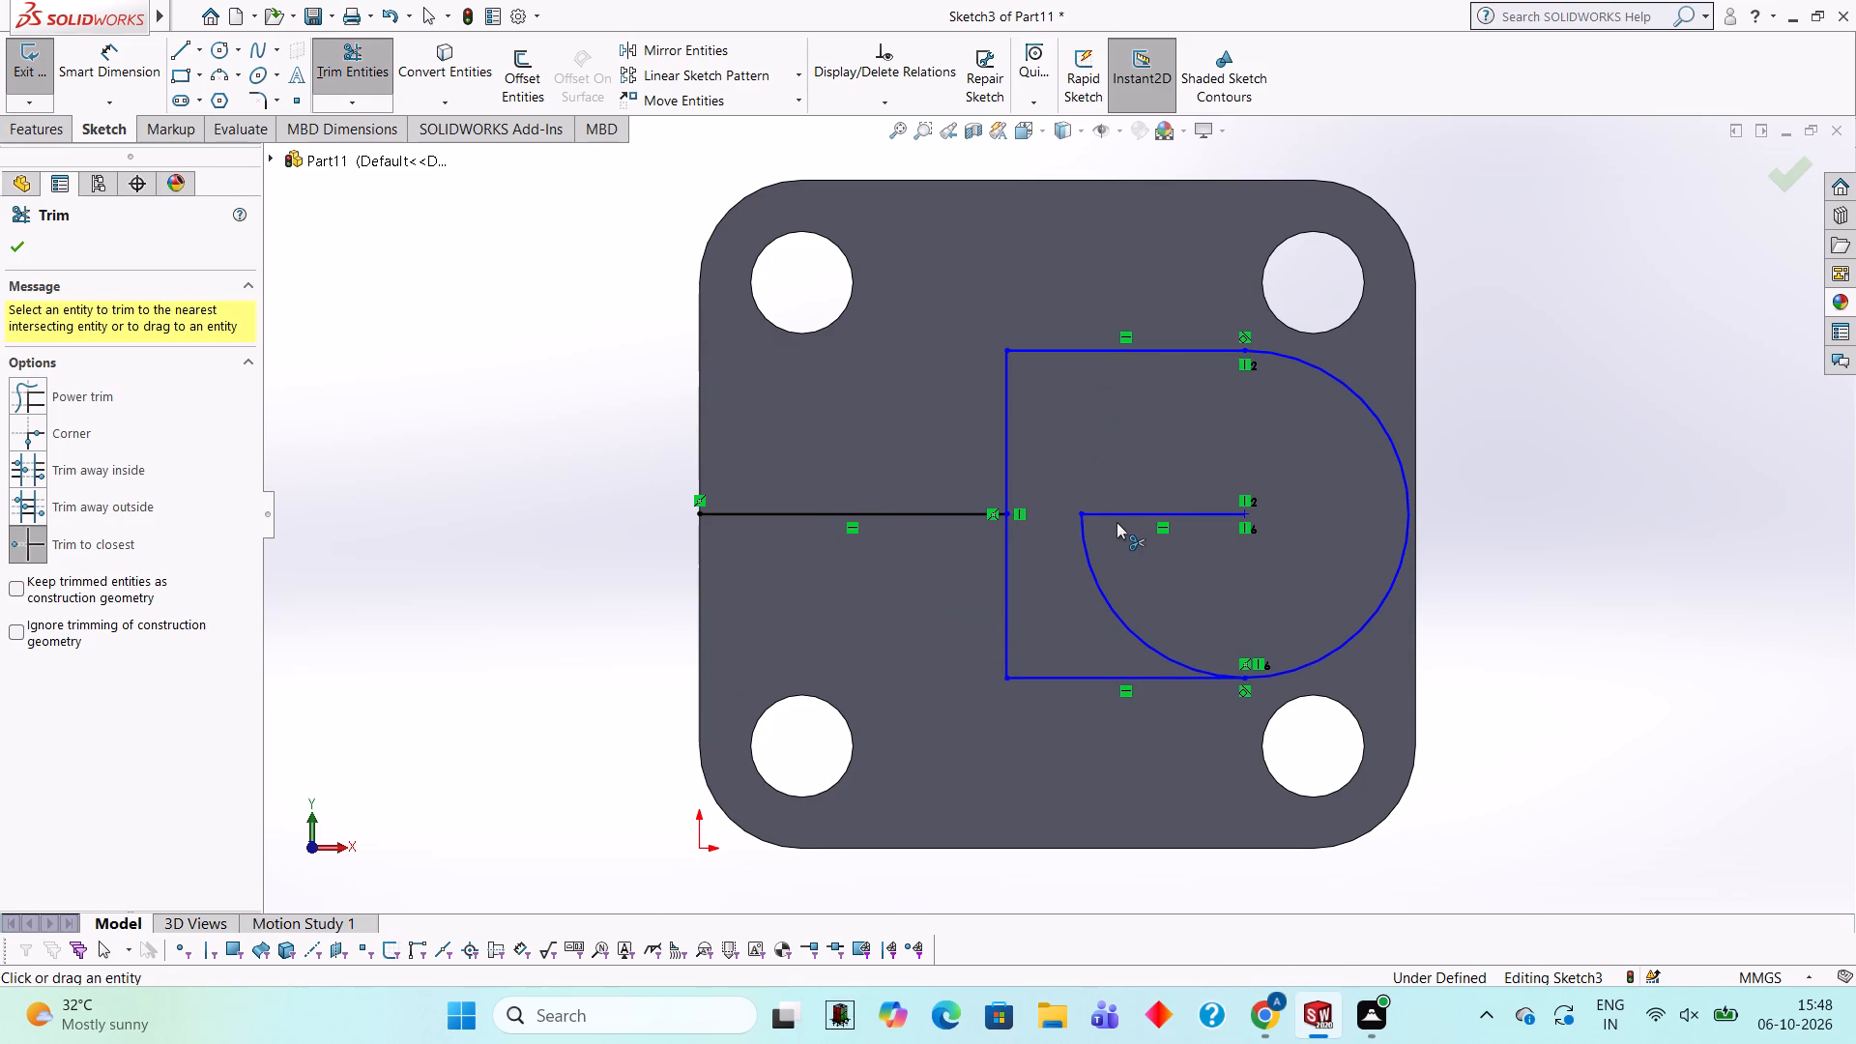
pyautogui.click(1108, 518)
pyautogui.click(1087, 544)
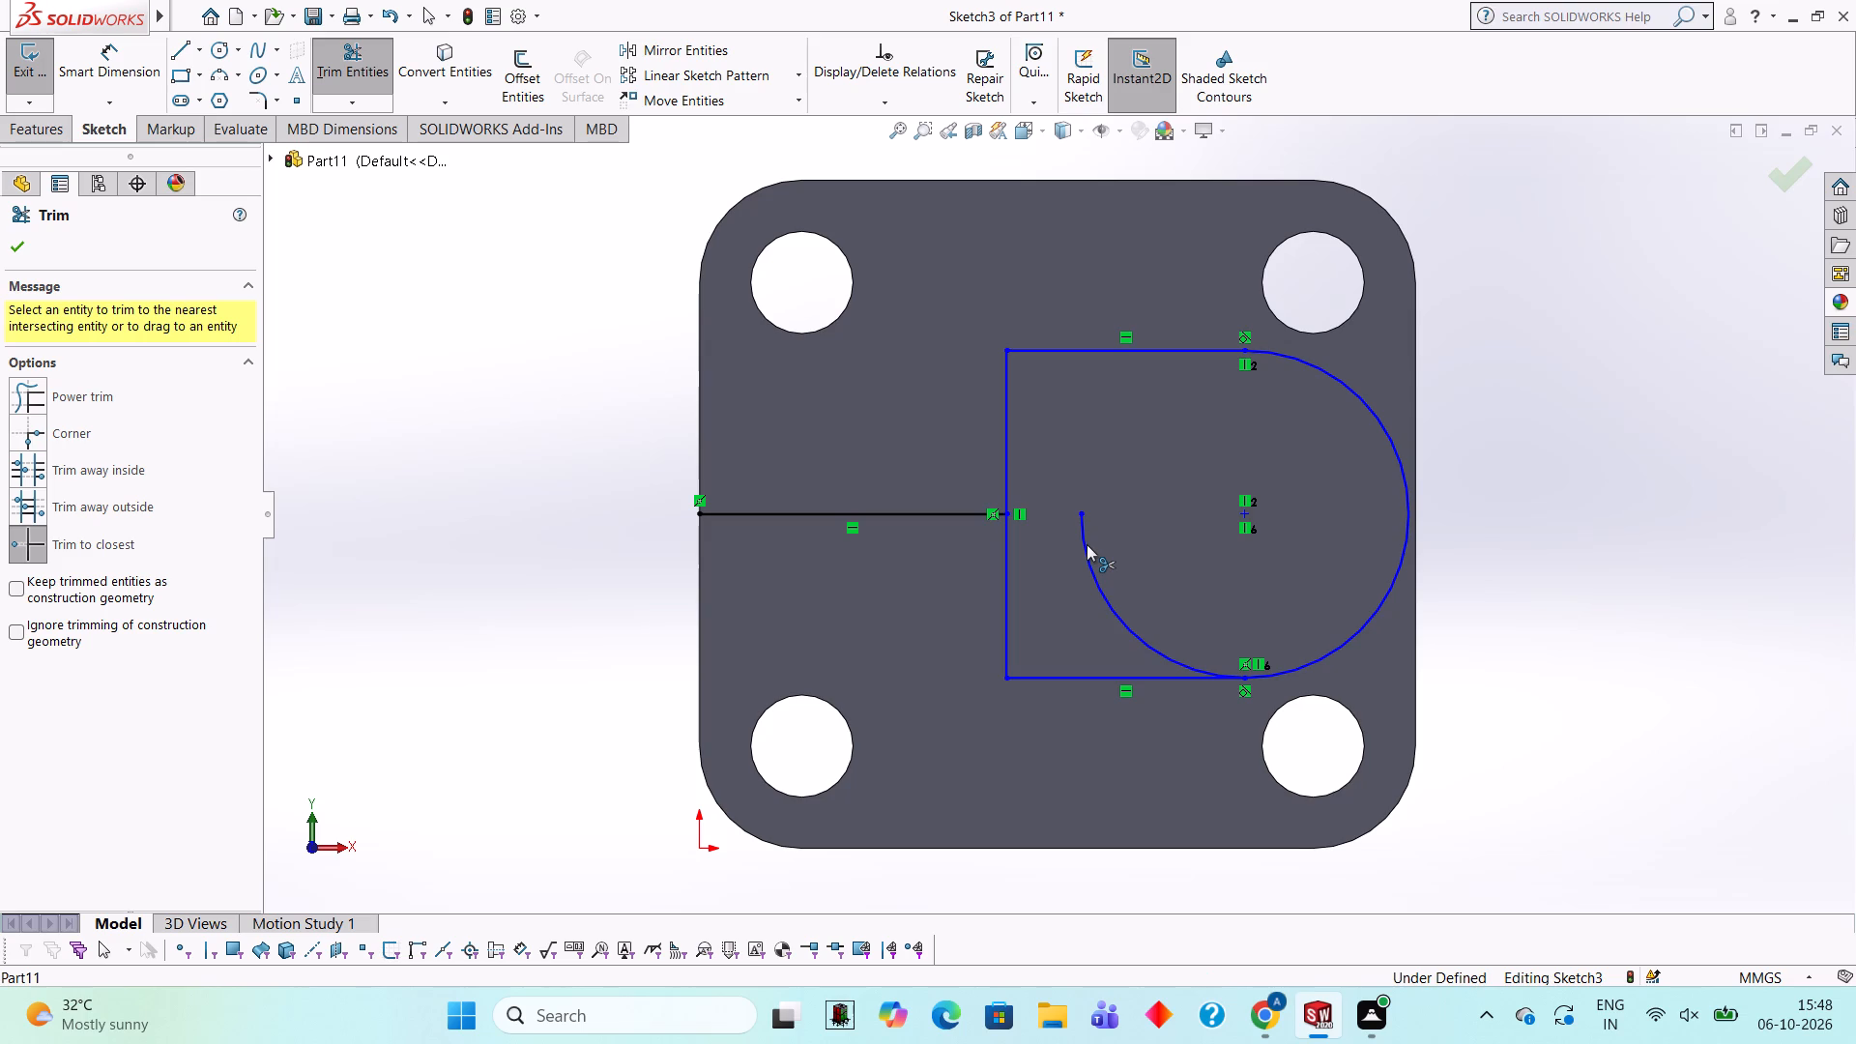
pyautogui.click(925, 517)
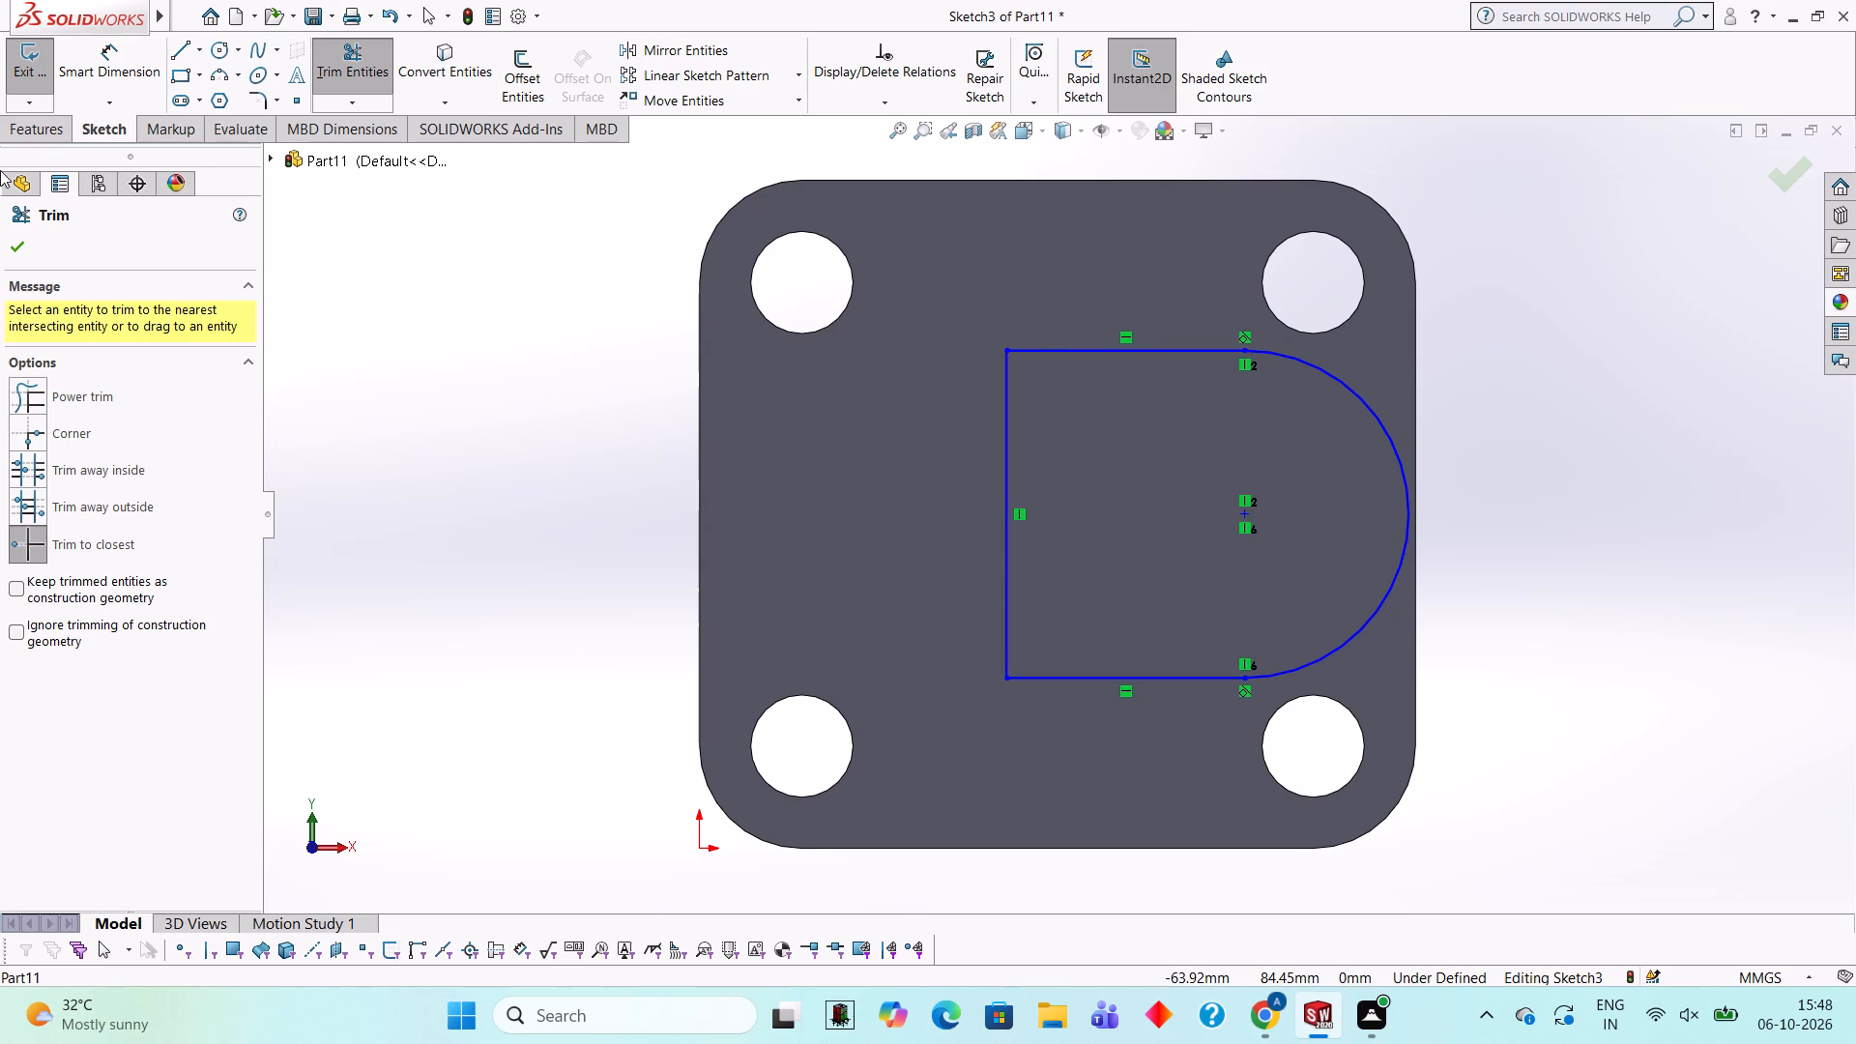
# Extrude the D-shaped profile outward from the plate's face as a blind boss 15 mm deep, merged with the plate.
pyautogui.click(43, 130)
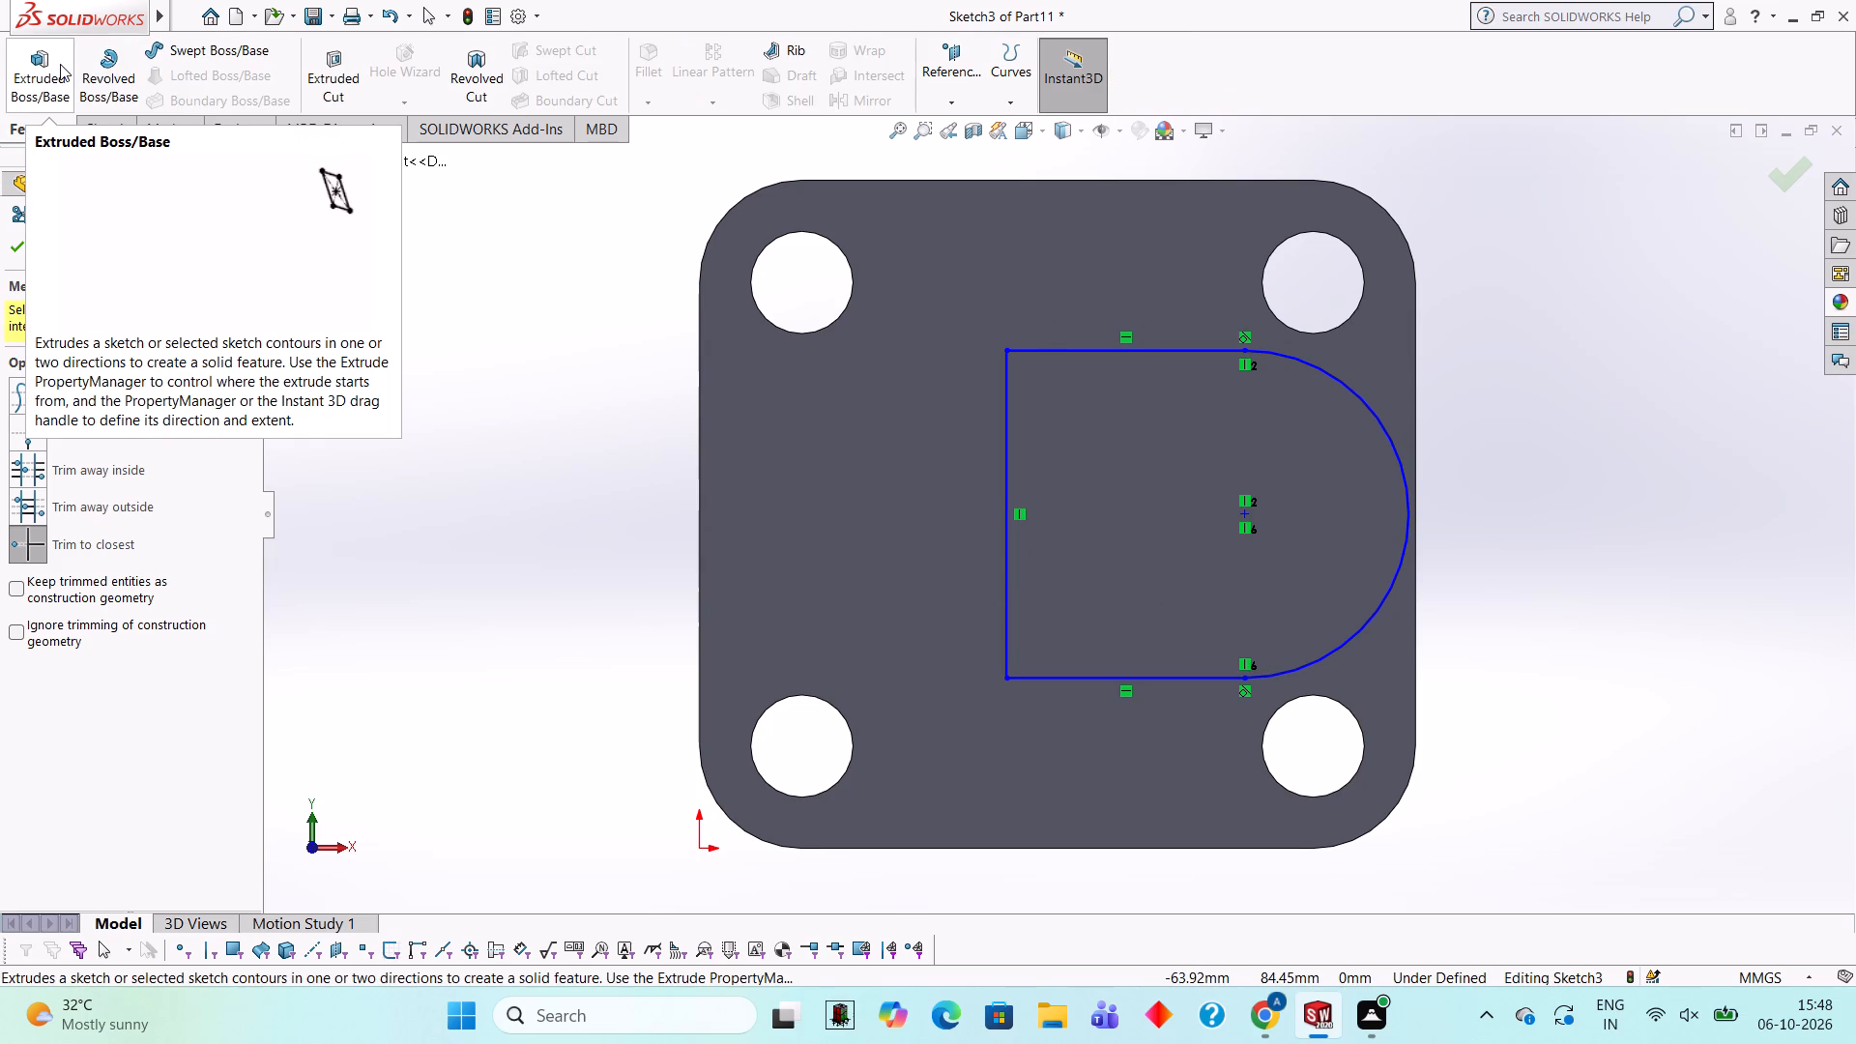
pyautogui.click(60, 64)
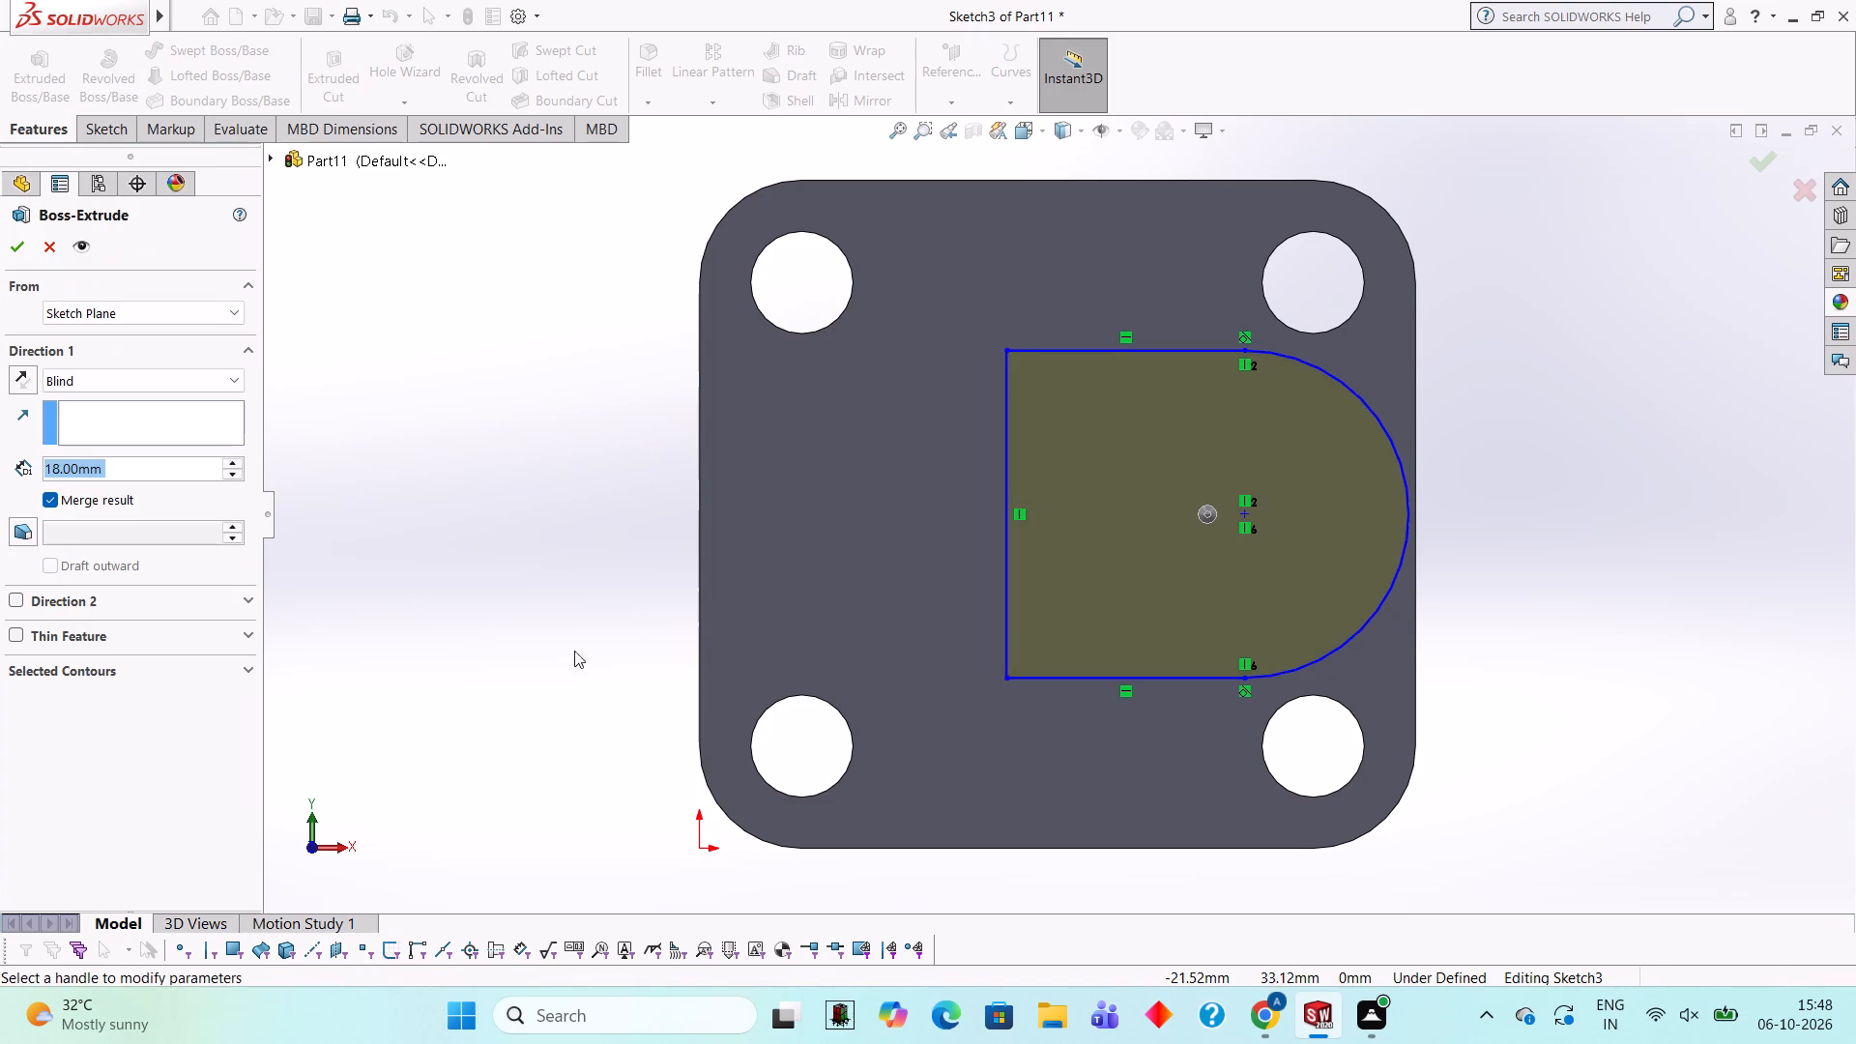
pyautogui.moveTo(724, 682); pyautogui.dragTo(733, 681)
pyautogui.moveTo(747, 677); pyautogui.dragTo(724, 278, button='middle')
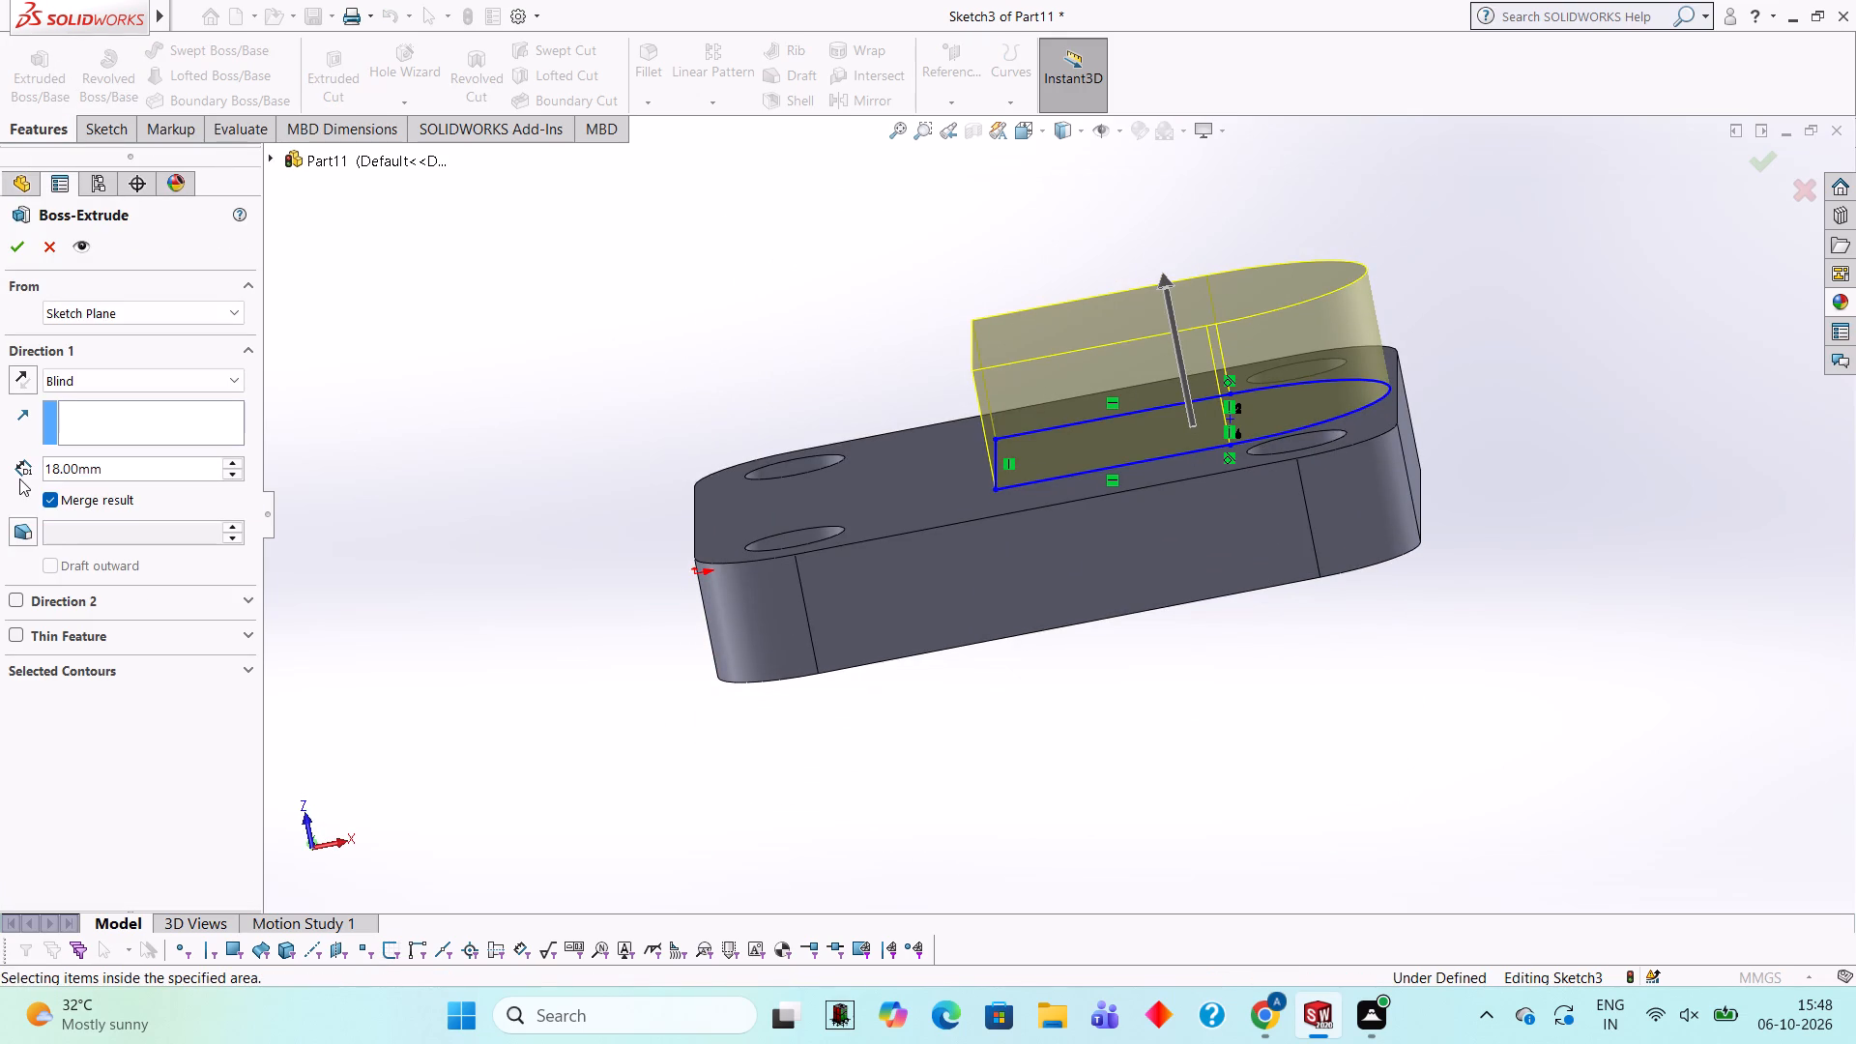
pyautogui.click(121, 466)
pyautogui.press('BackSpace')
pyautogui.press('BackSpace')
pyautogui.press('BackSpace')
pyautogui.press('BackSpace')
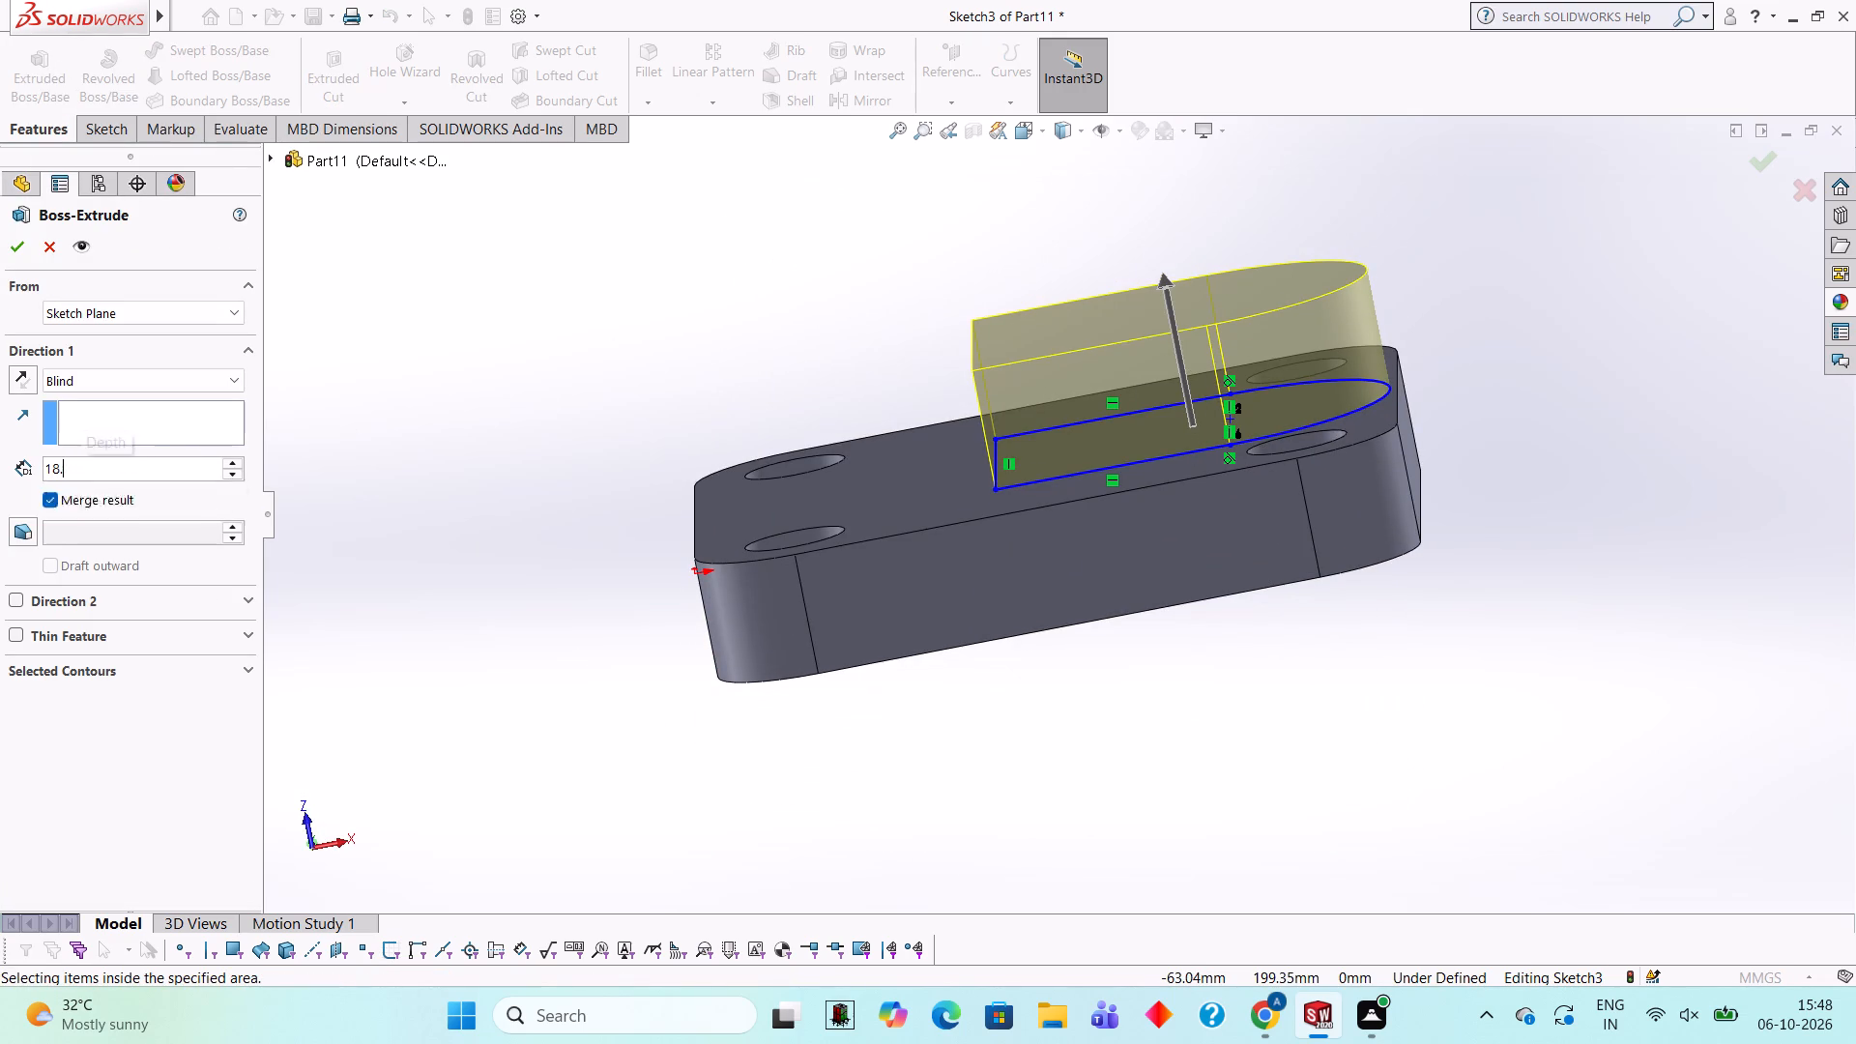
pyautogui.press('BackSpace')
pyautogui.press('BackSpace')
pyautogui.press('BackSpace')
pyautogui.write('15')
pyautogui.press('Return')
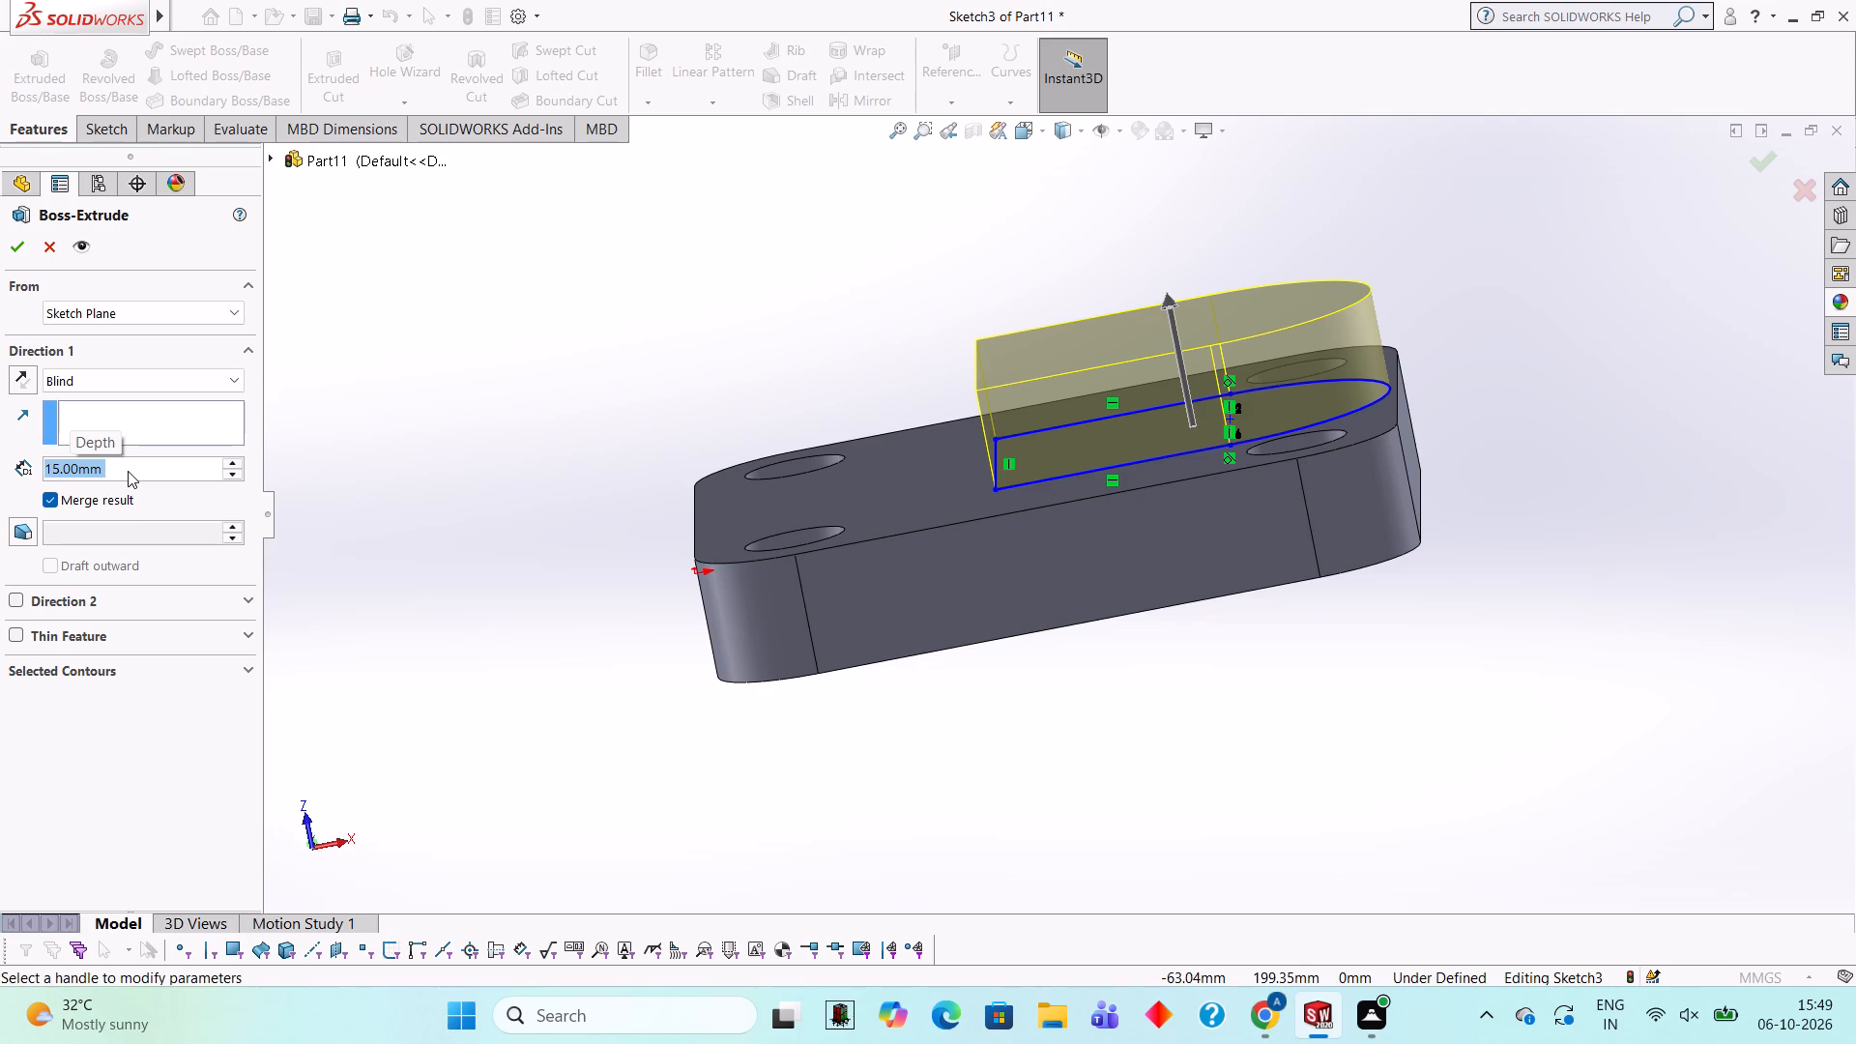
pyautogui.click(21, 249)
pyautogui.click(460, 310)
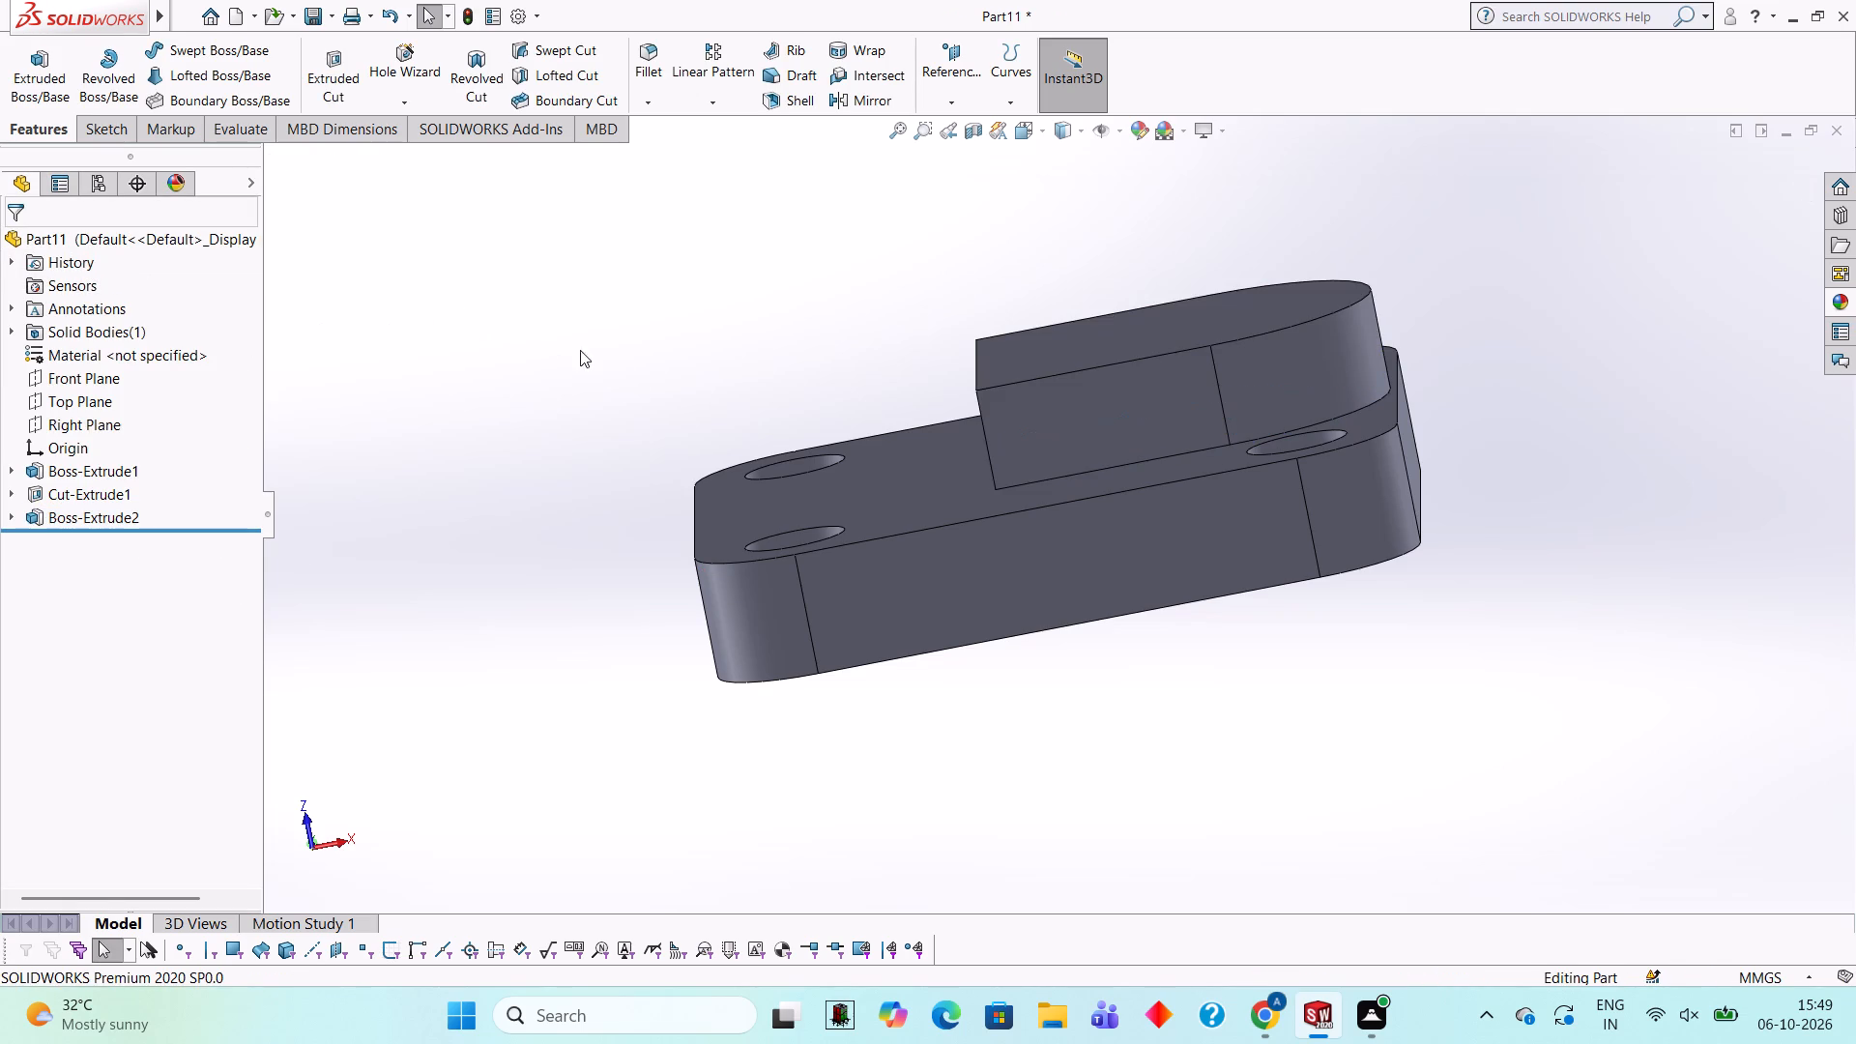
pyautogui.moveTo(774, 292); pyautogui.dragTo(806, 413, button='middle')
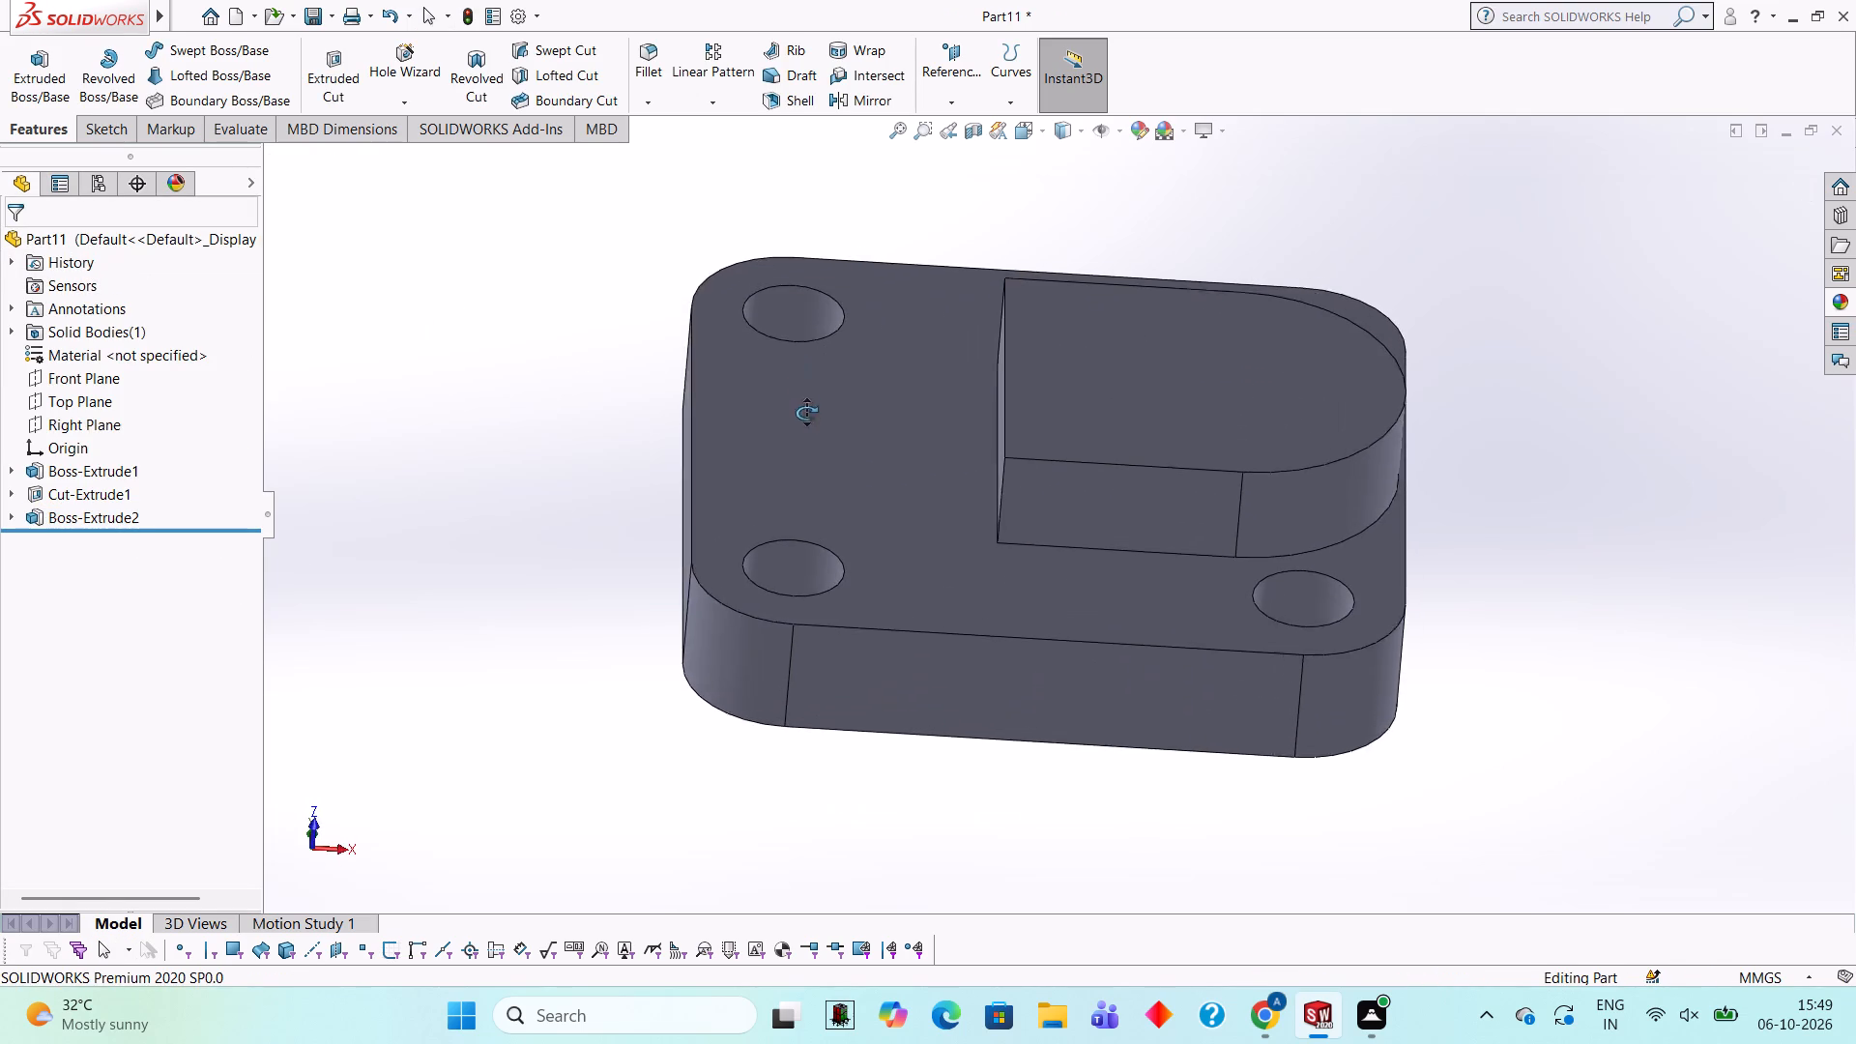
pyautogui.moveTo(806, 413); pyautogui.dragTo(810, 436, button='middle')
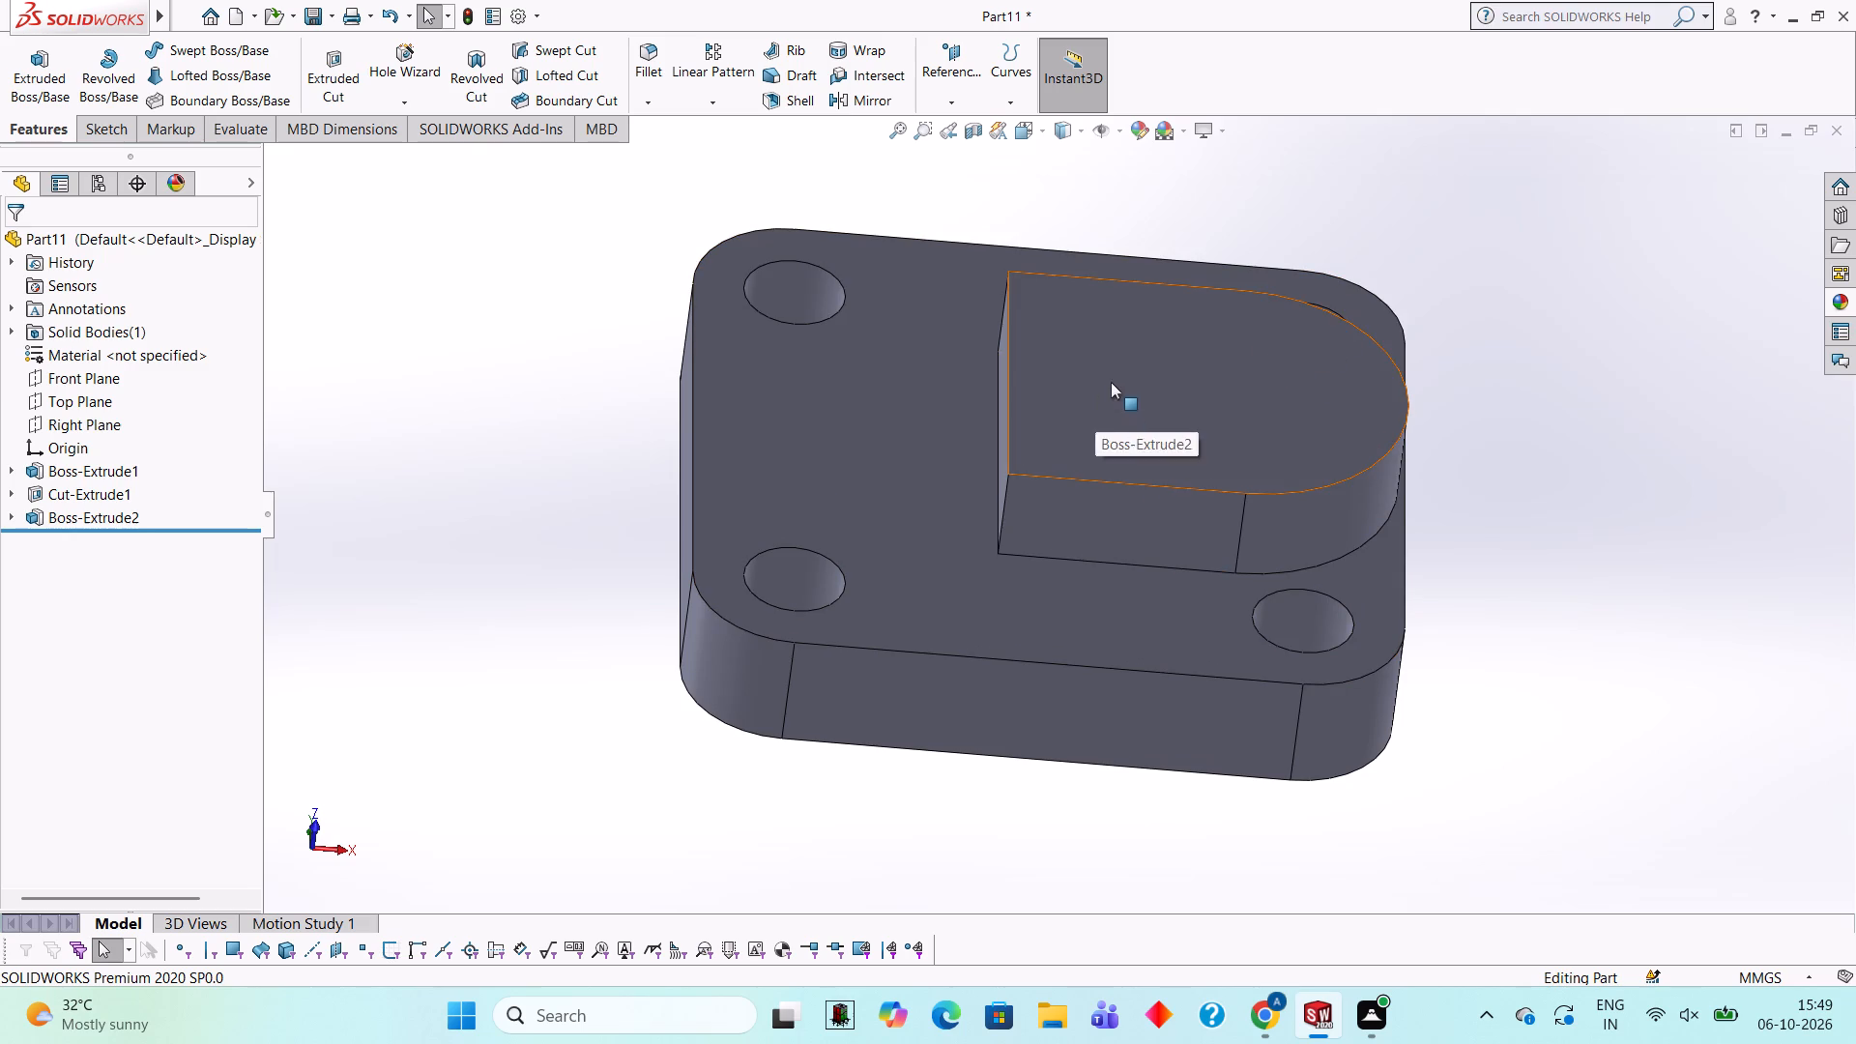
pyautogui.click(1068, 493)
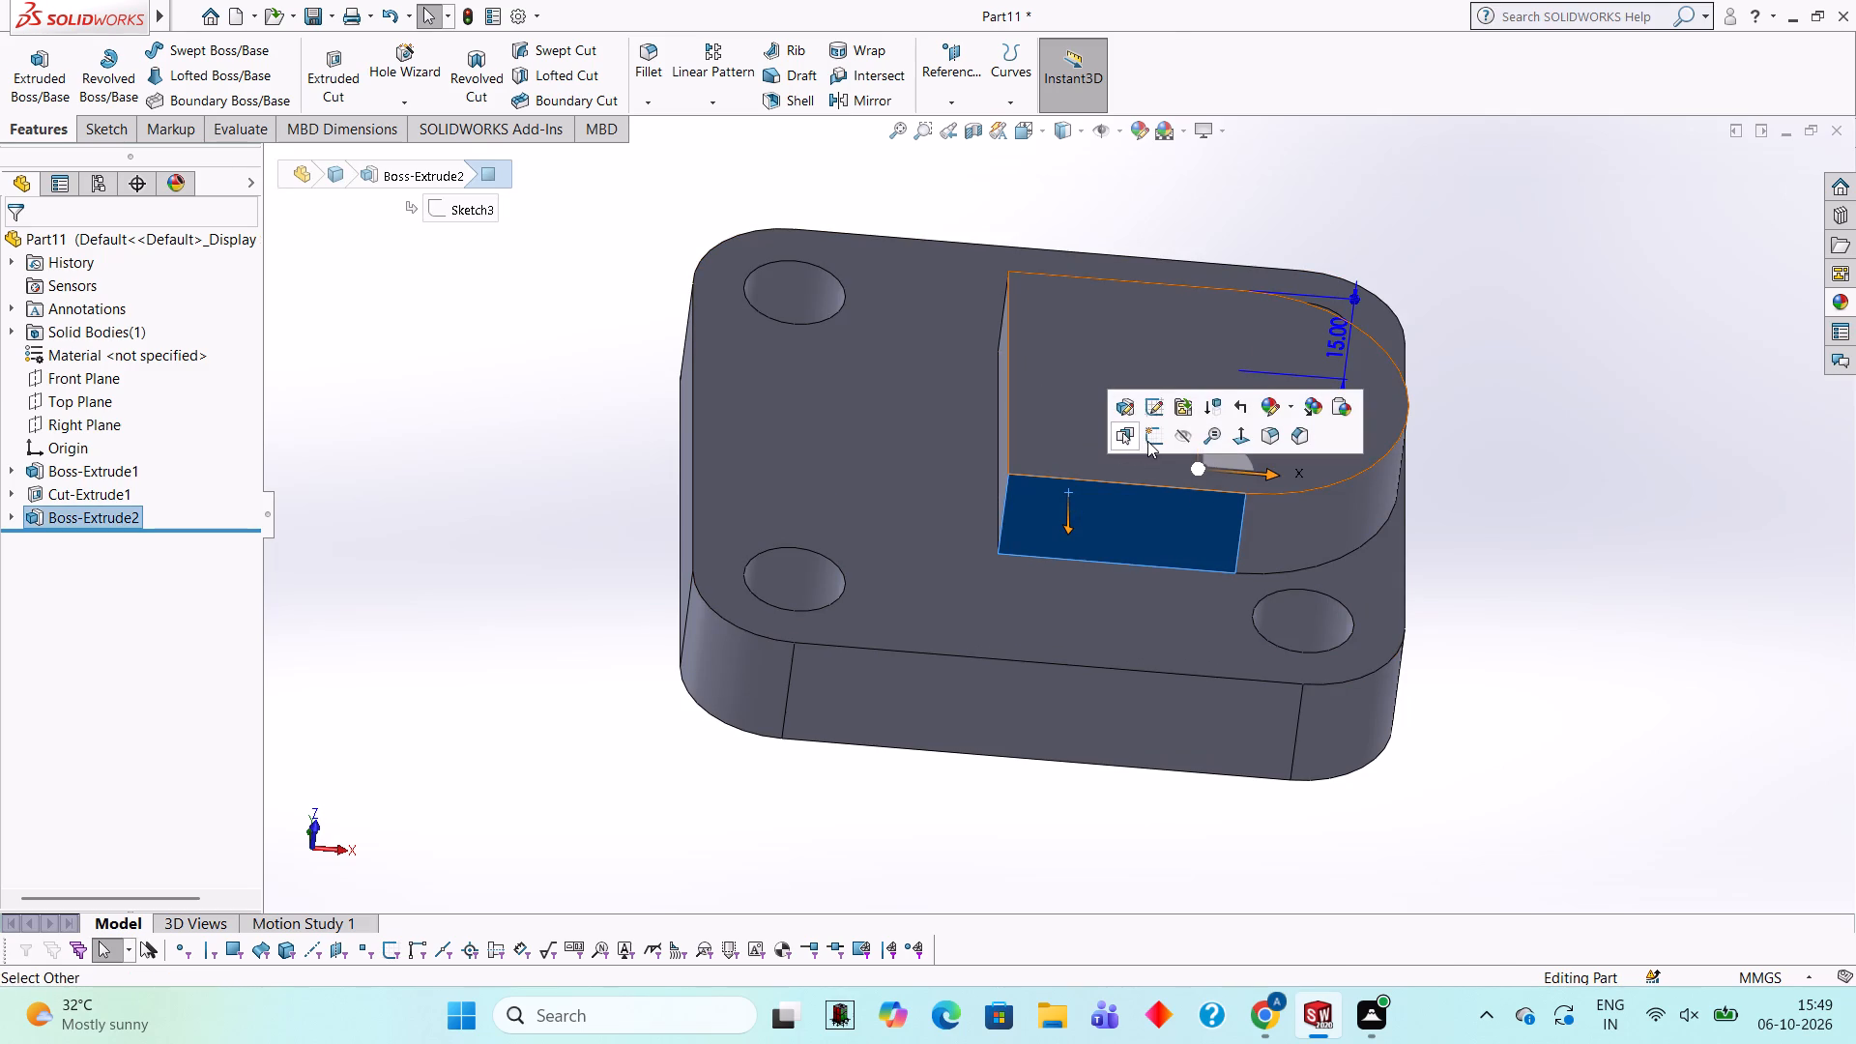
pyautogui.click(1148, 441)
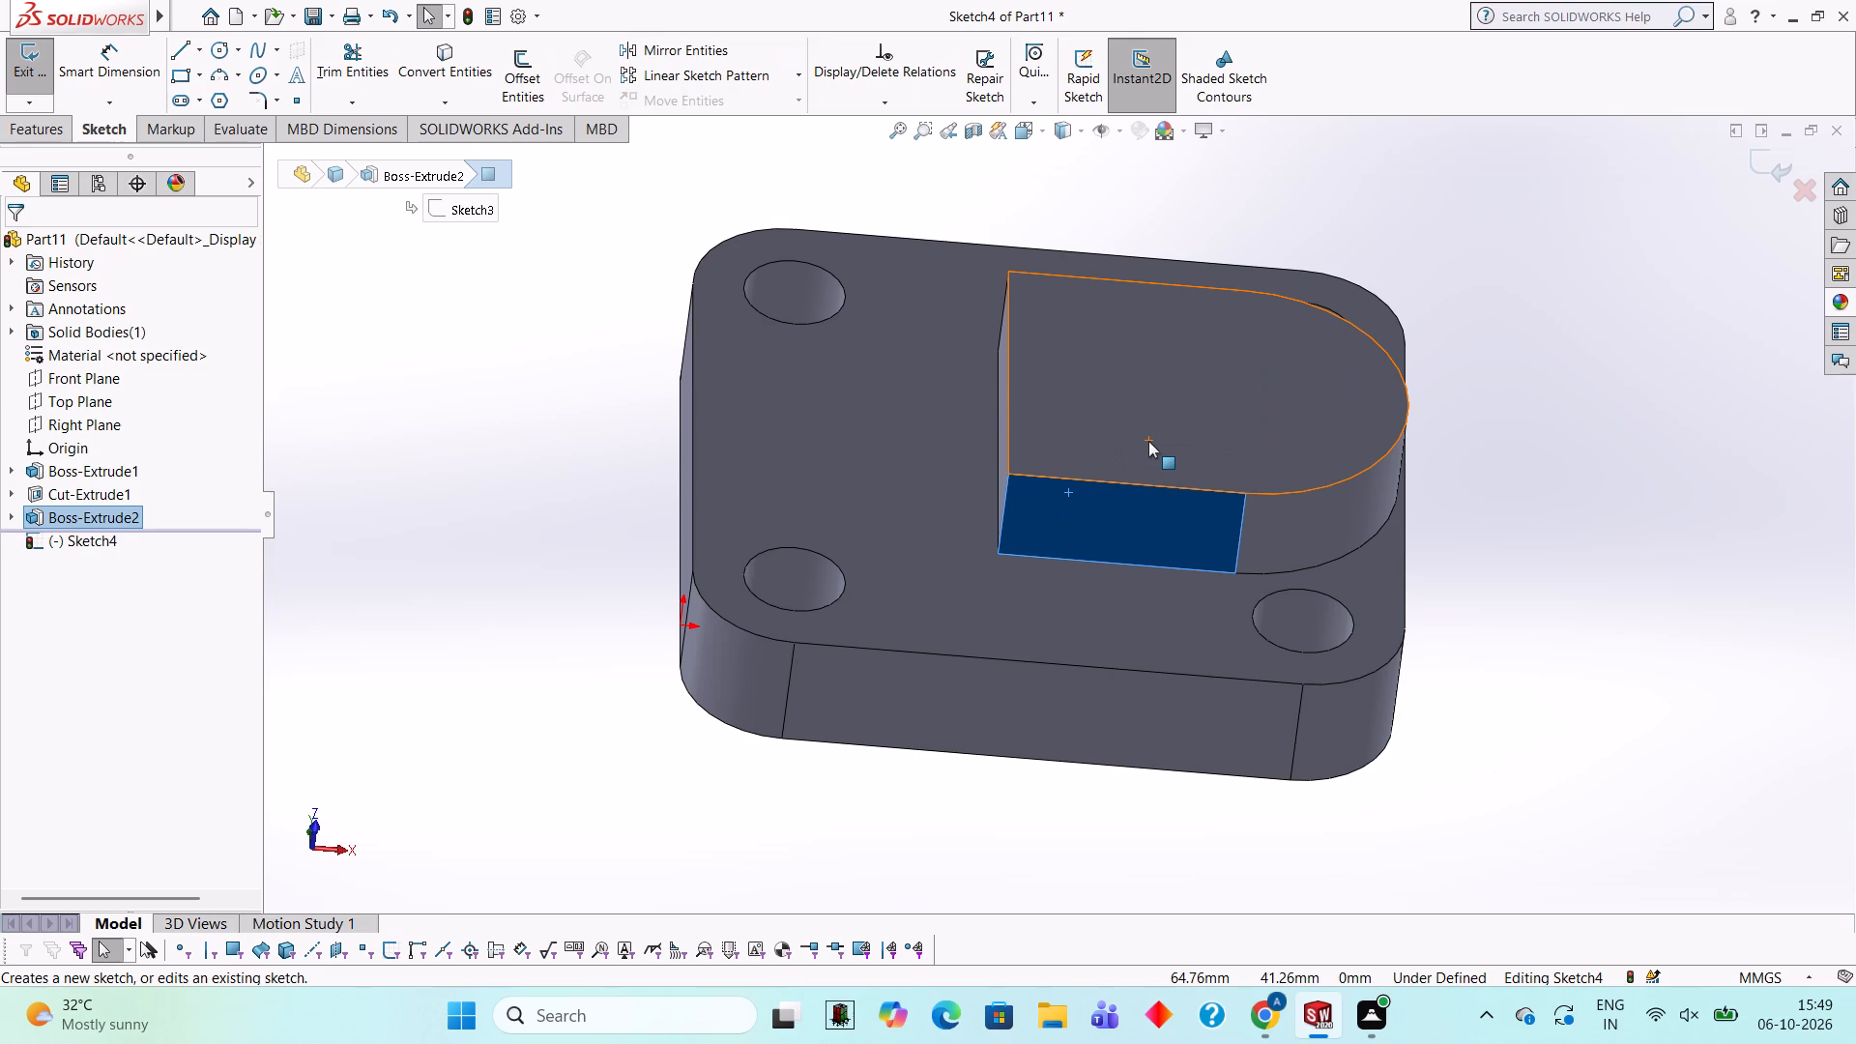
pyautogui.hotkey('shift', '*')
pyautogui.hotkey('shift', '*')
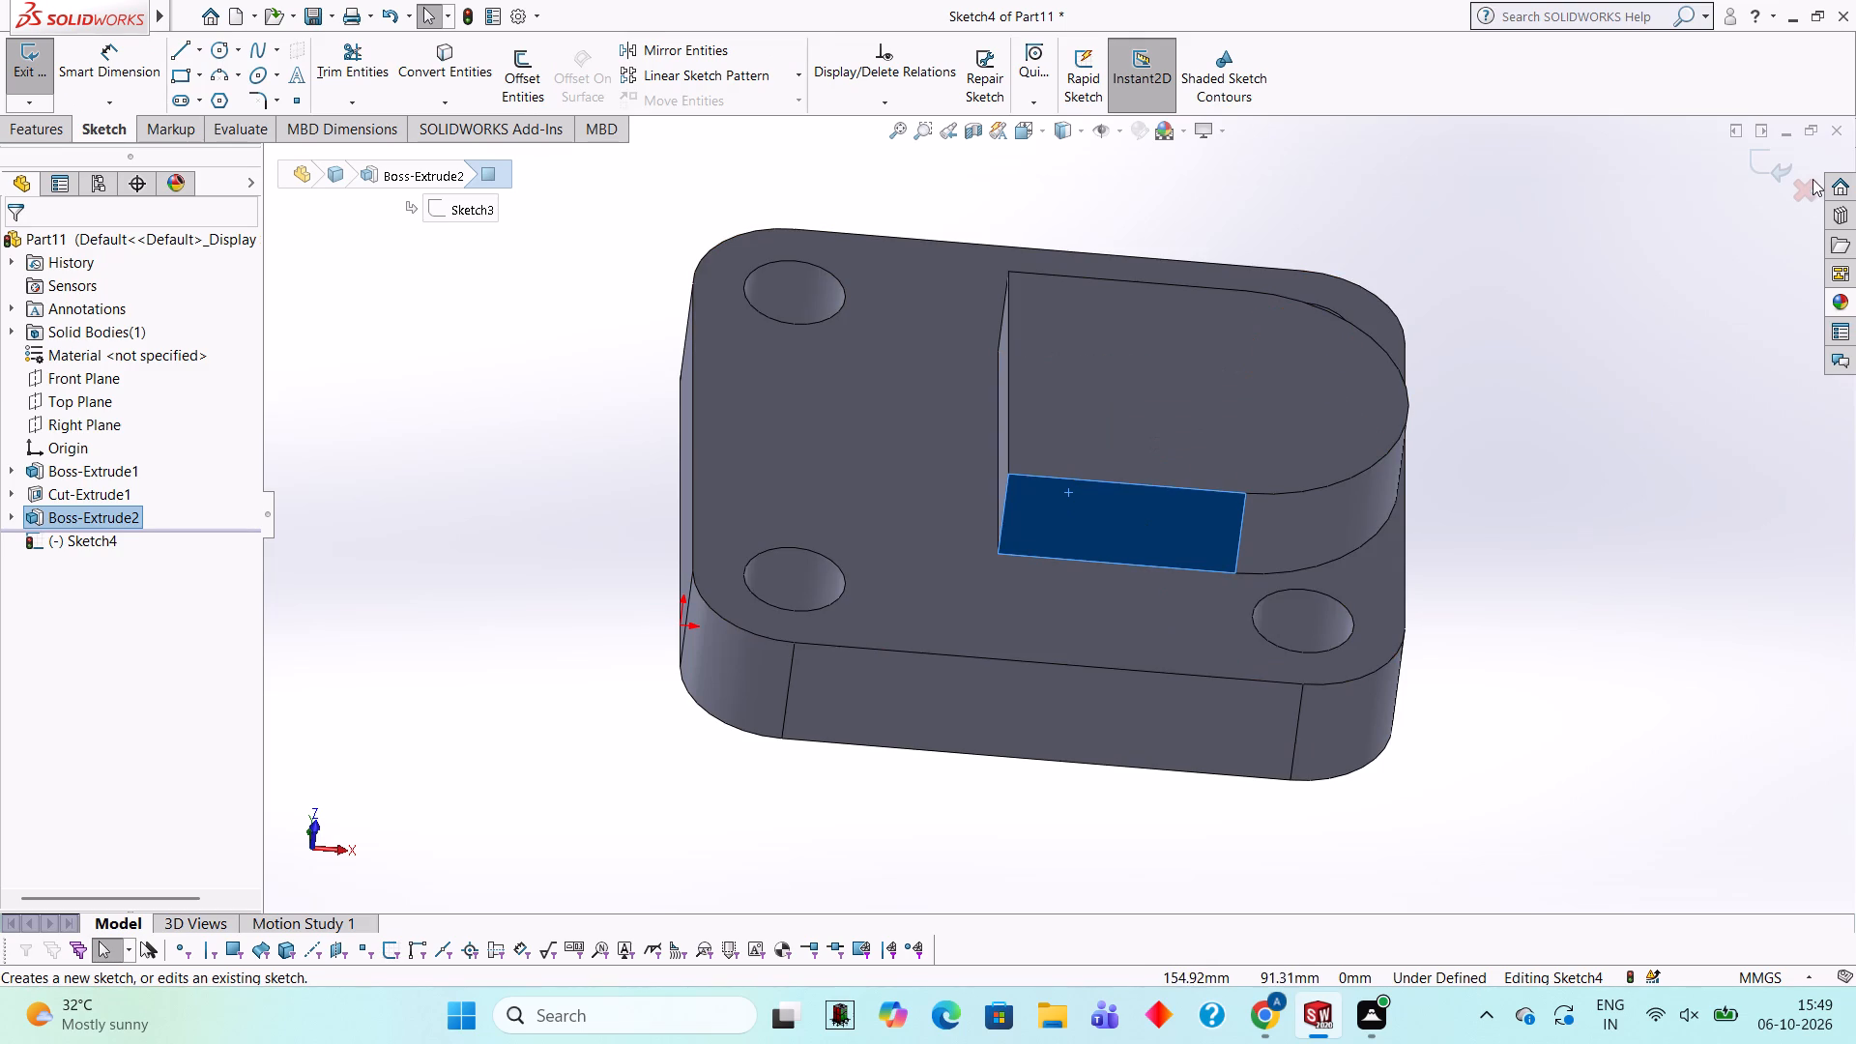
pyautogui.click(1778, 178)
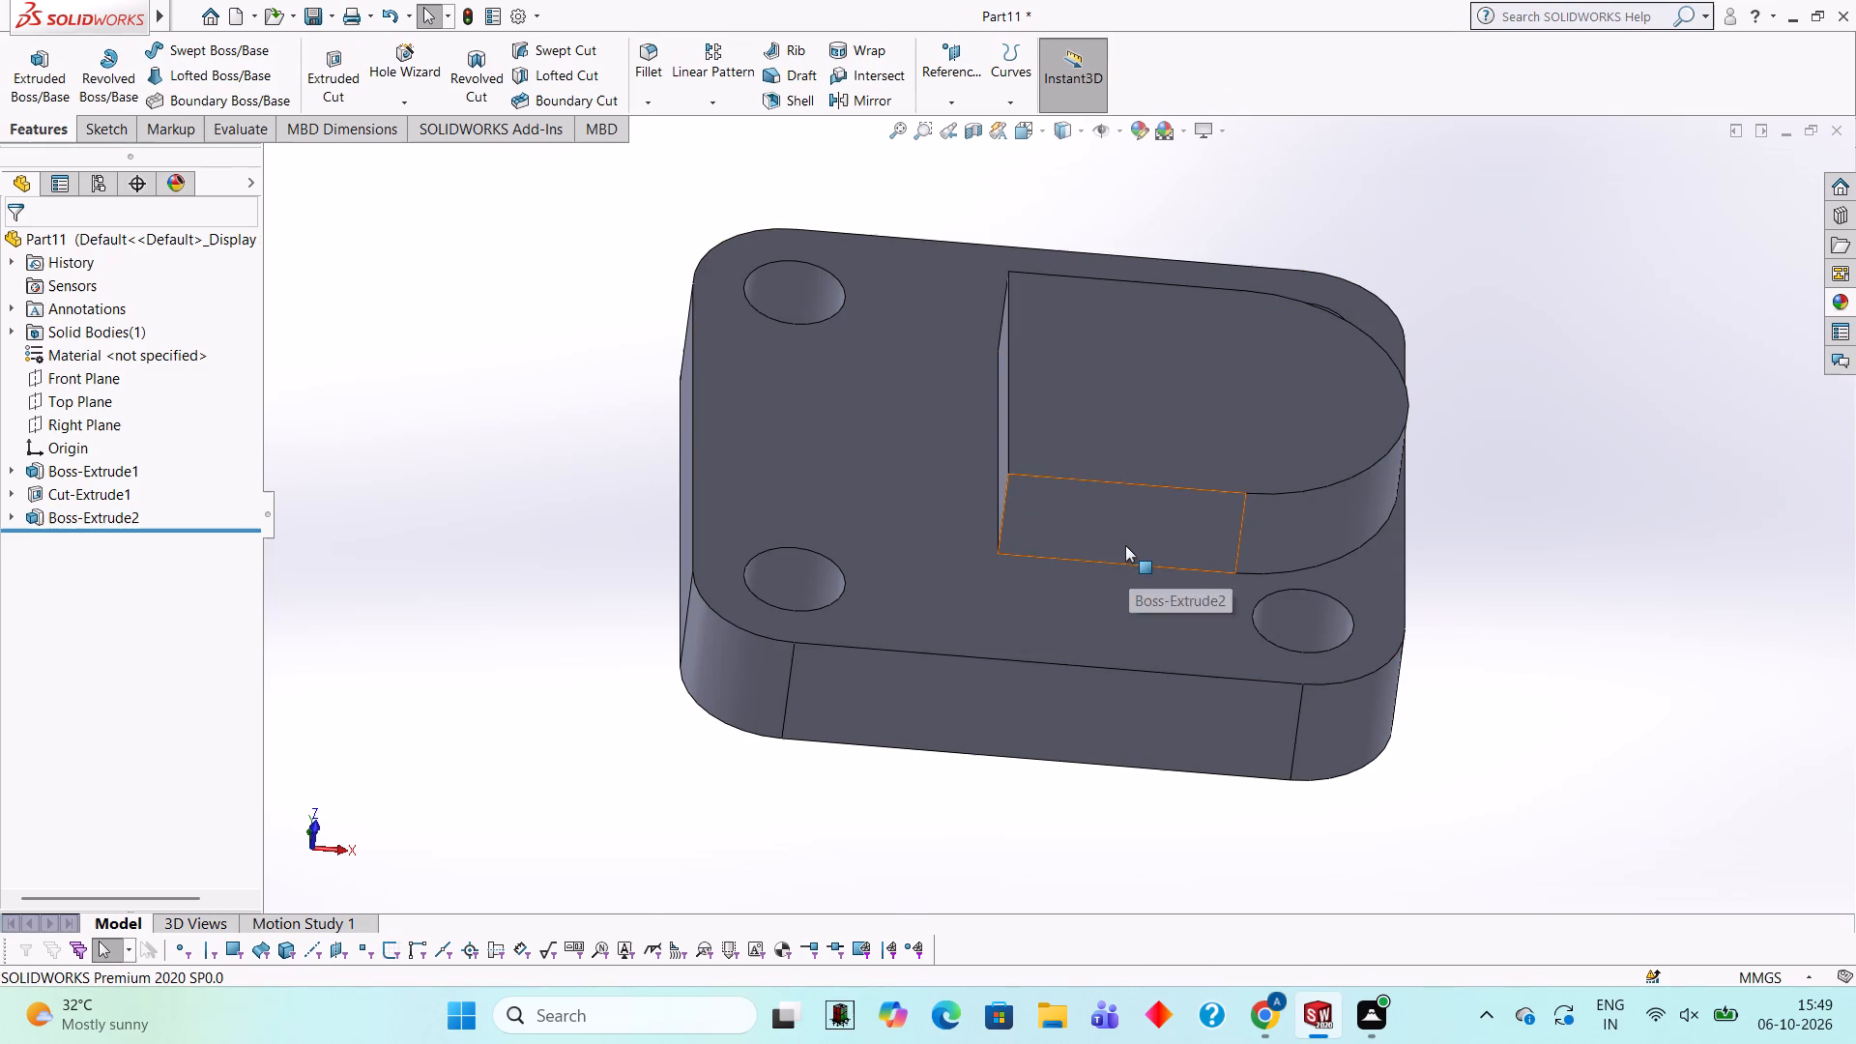
# On the boss's flat side face, sketch a 41 mm vertical line up from its upper outer corner, computing 70-14-15 in Calculator.
pyautogui.click(1124, 539)
pyautogui.click(1215, 479)
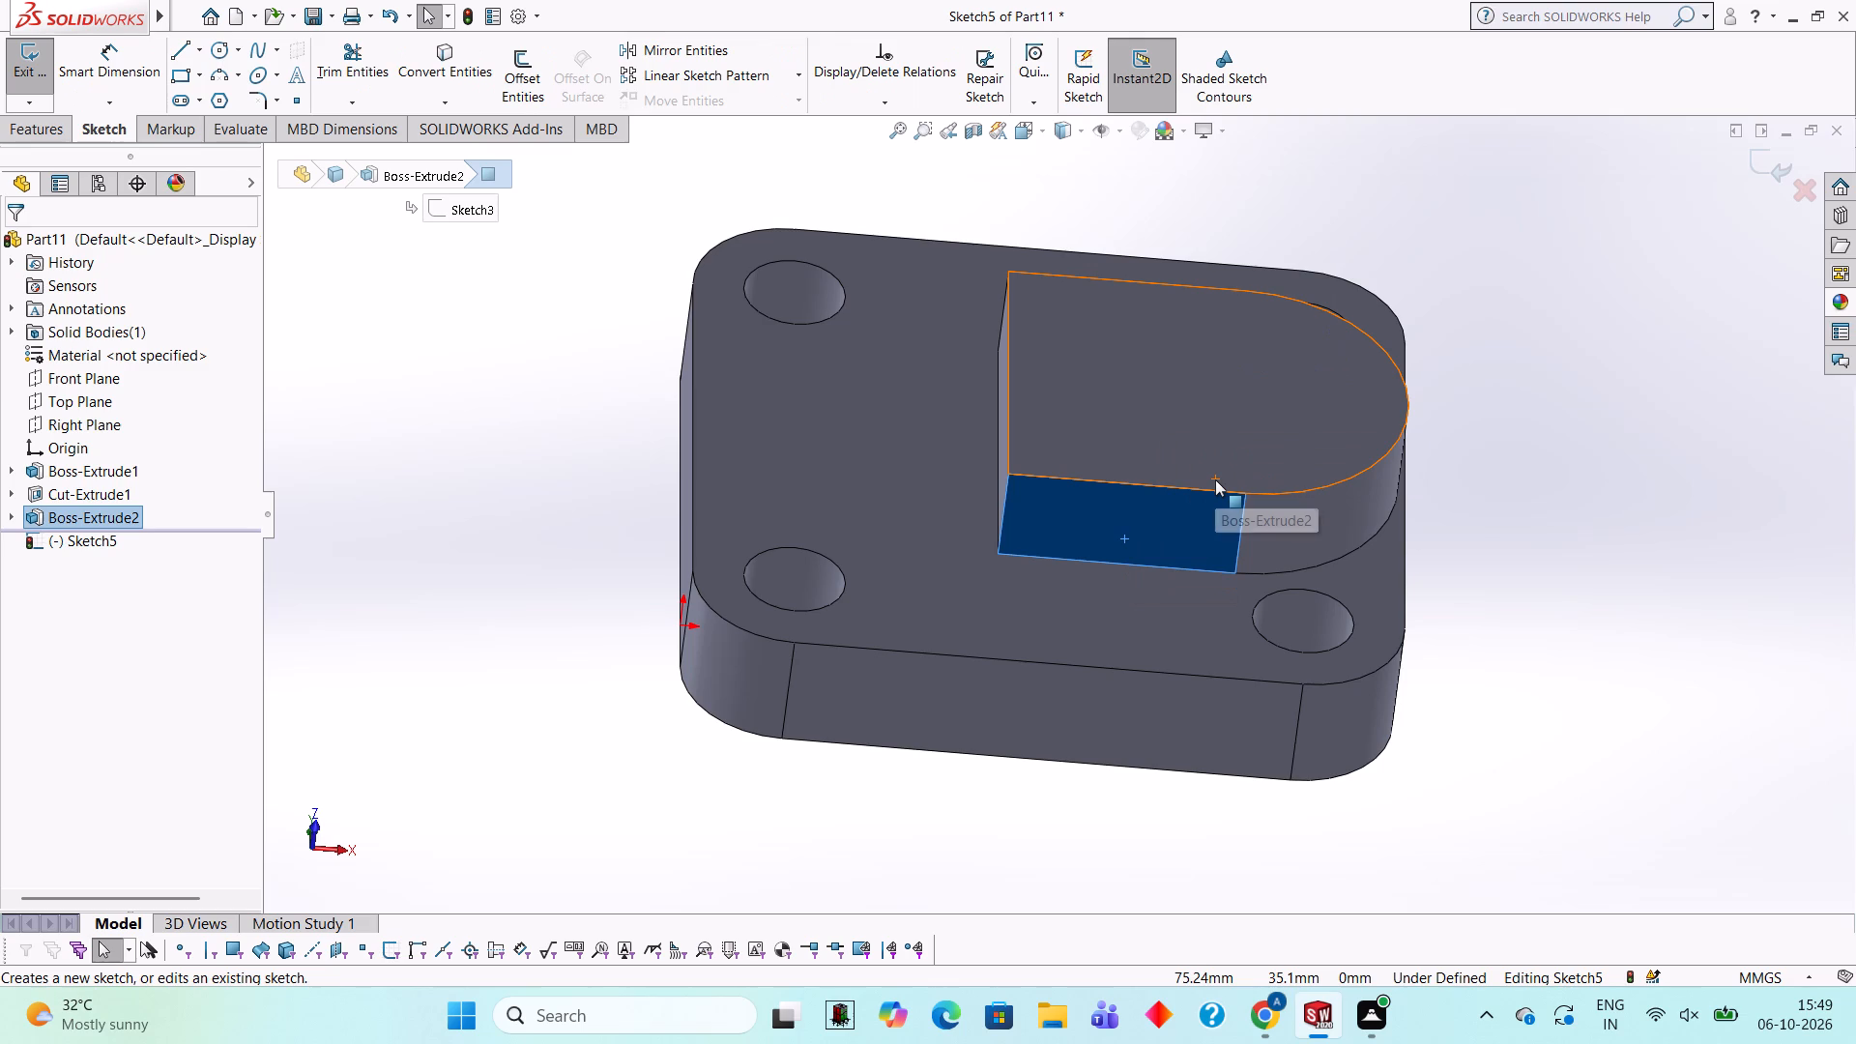
pyautogui.hotkey('shift', '*')
pyautogui.hotkey('ctrl', '8')
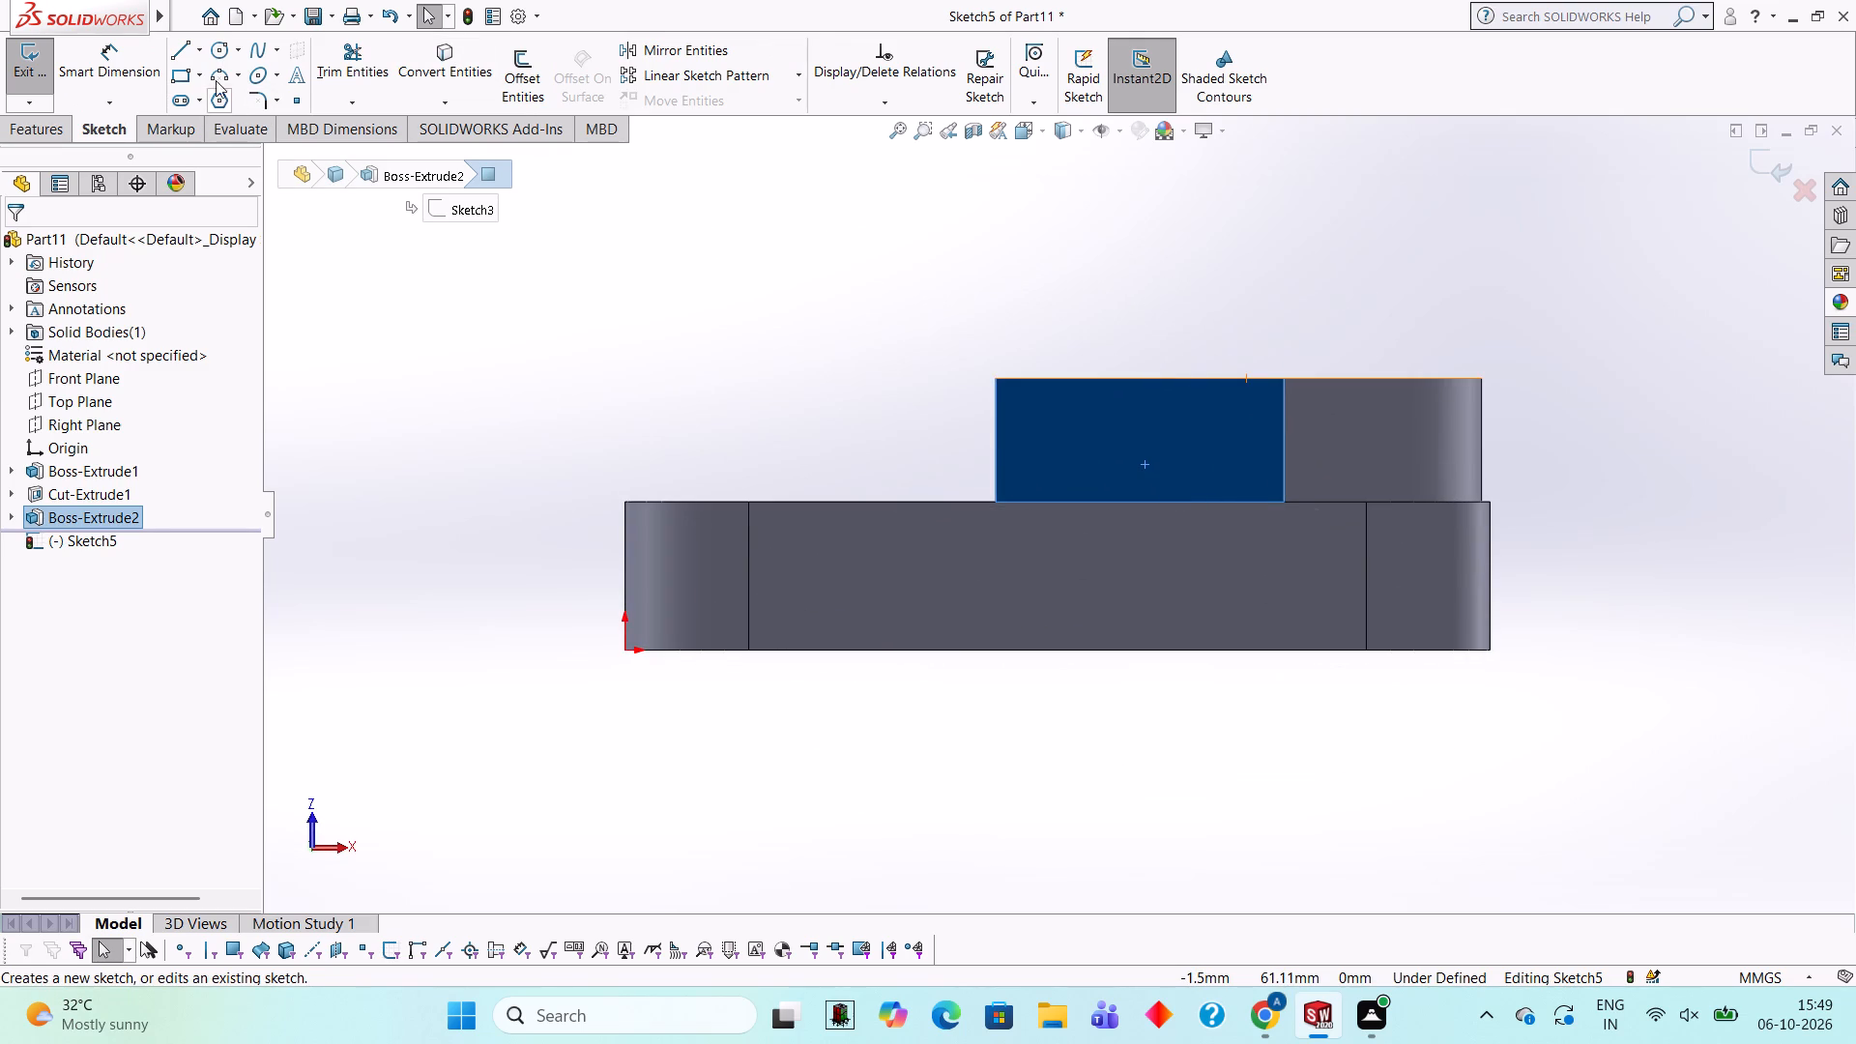
pyautogui.click(184, 60)
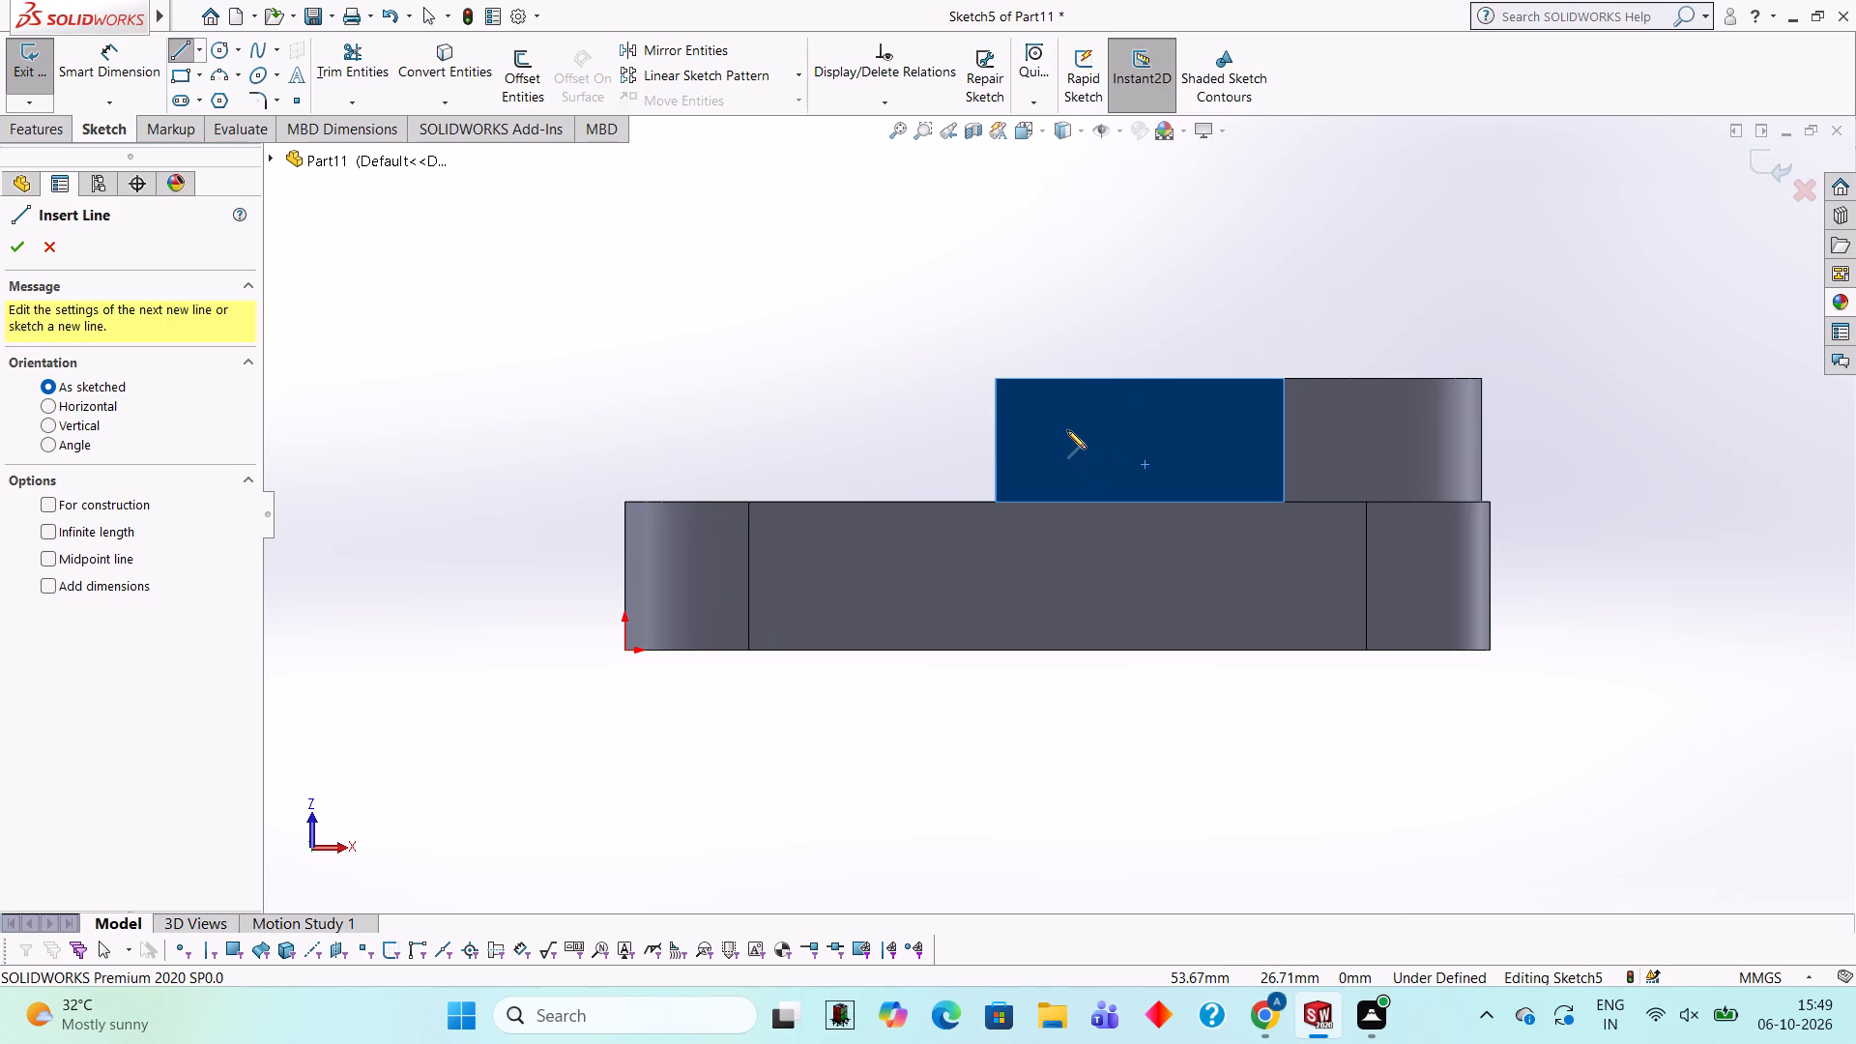
pyautogui.click(992, 381)
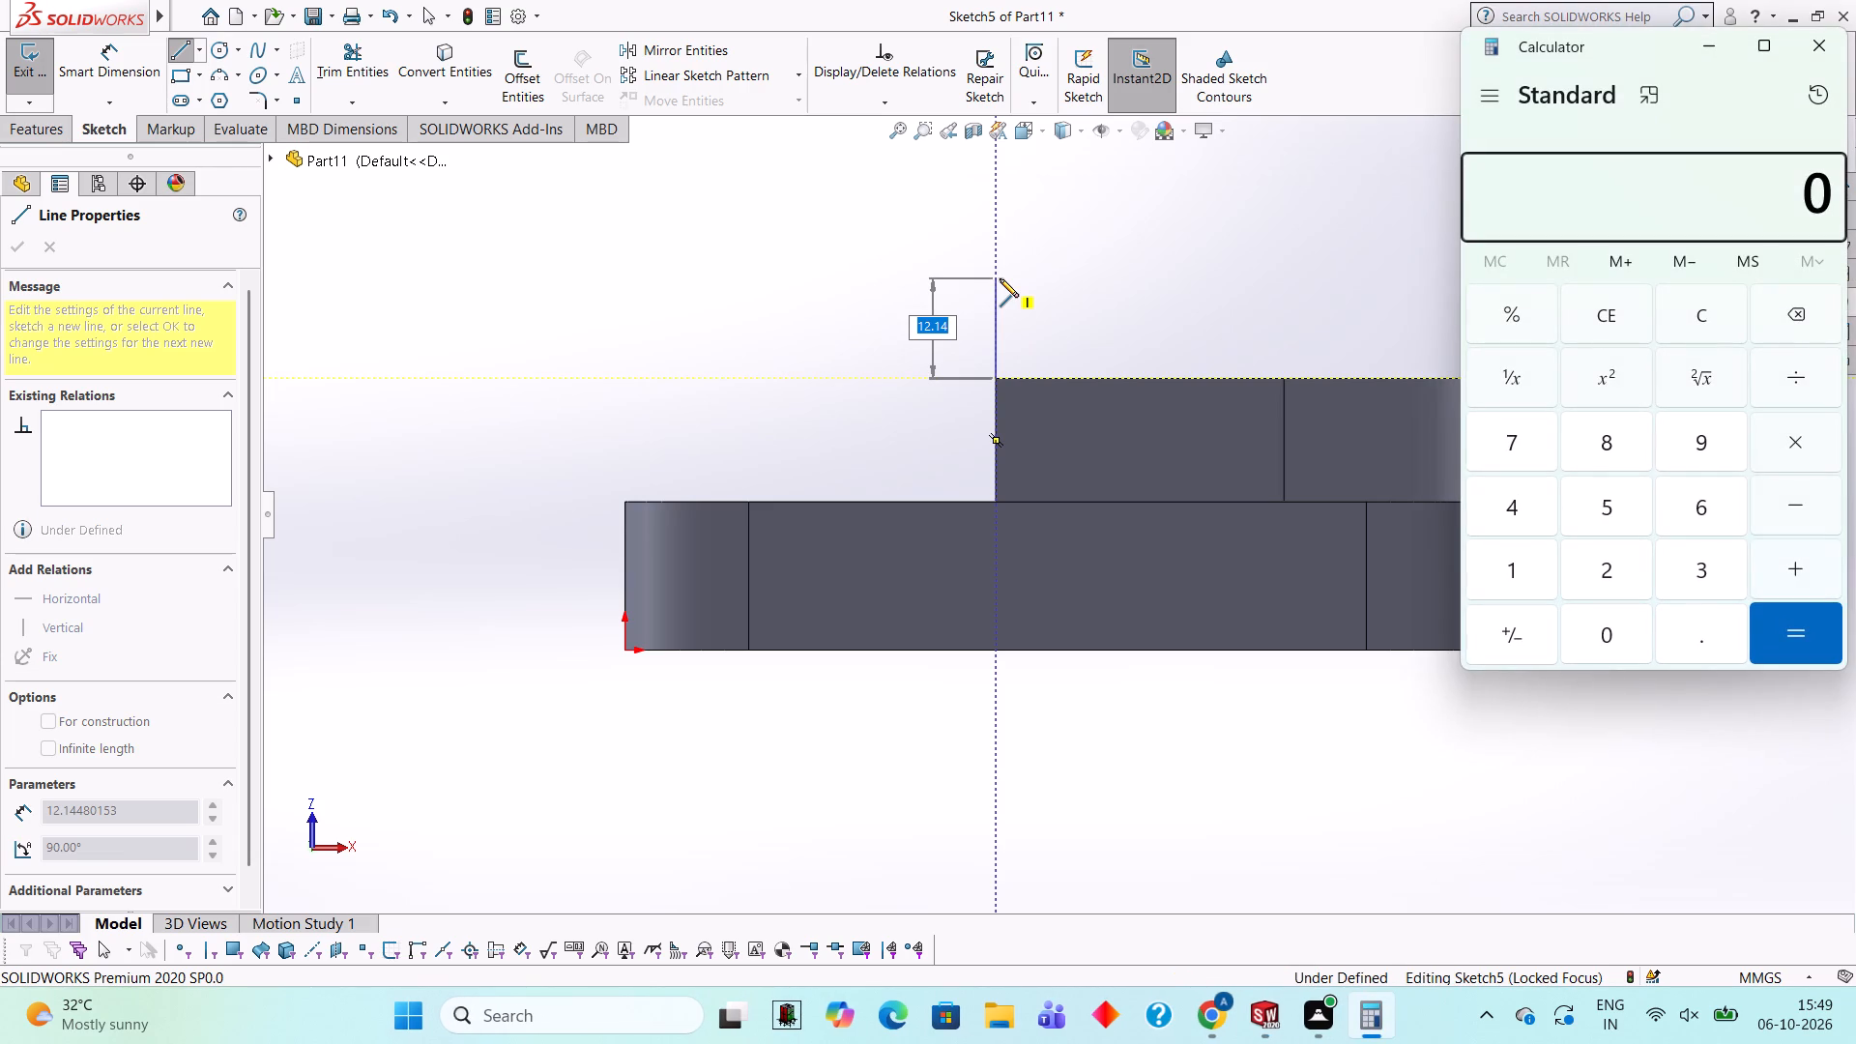
pyautogui.write('70-1')
pyautogui.press('4')
pyautogui.press('Return')
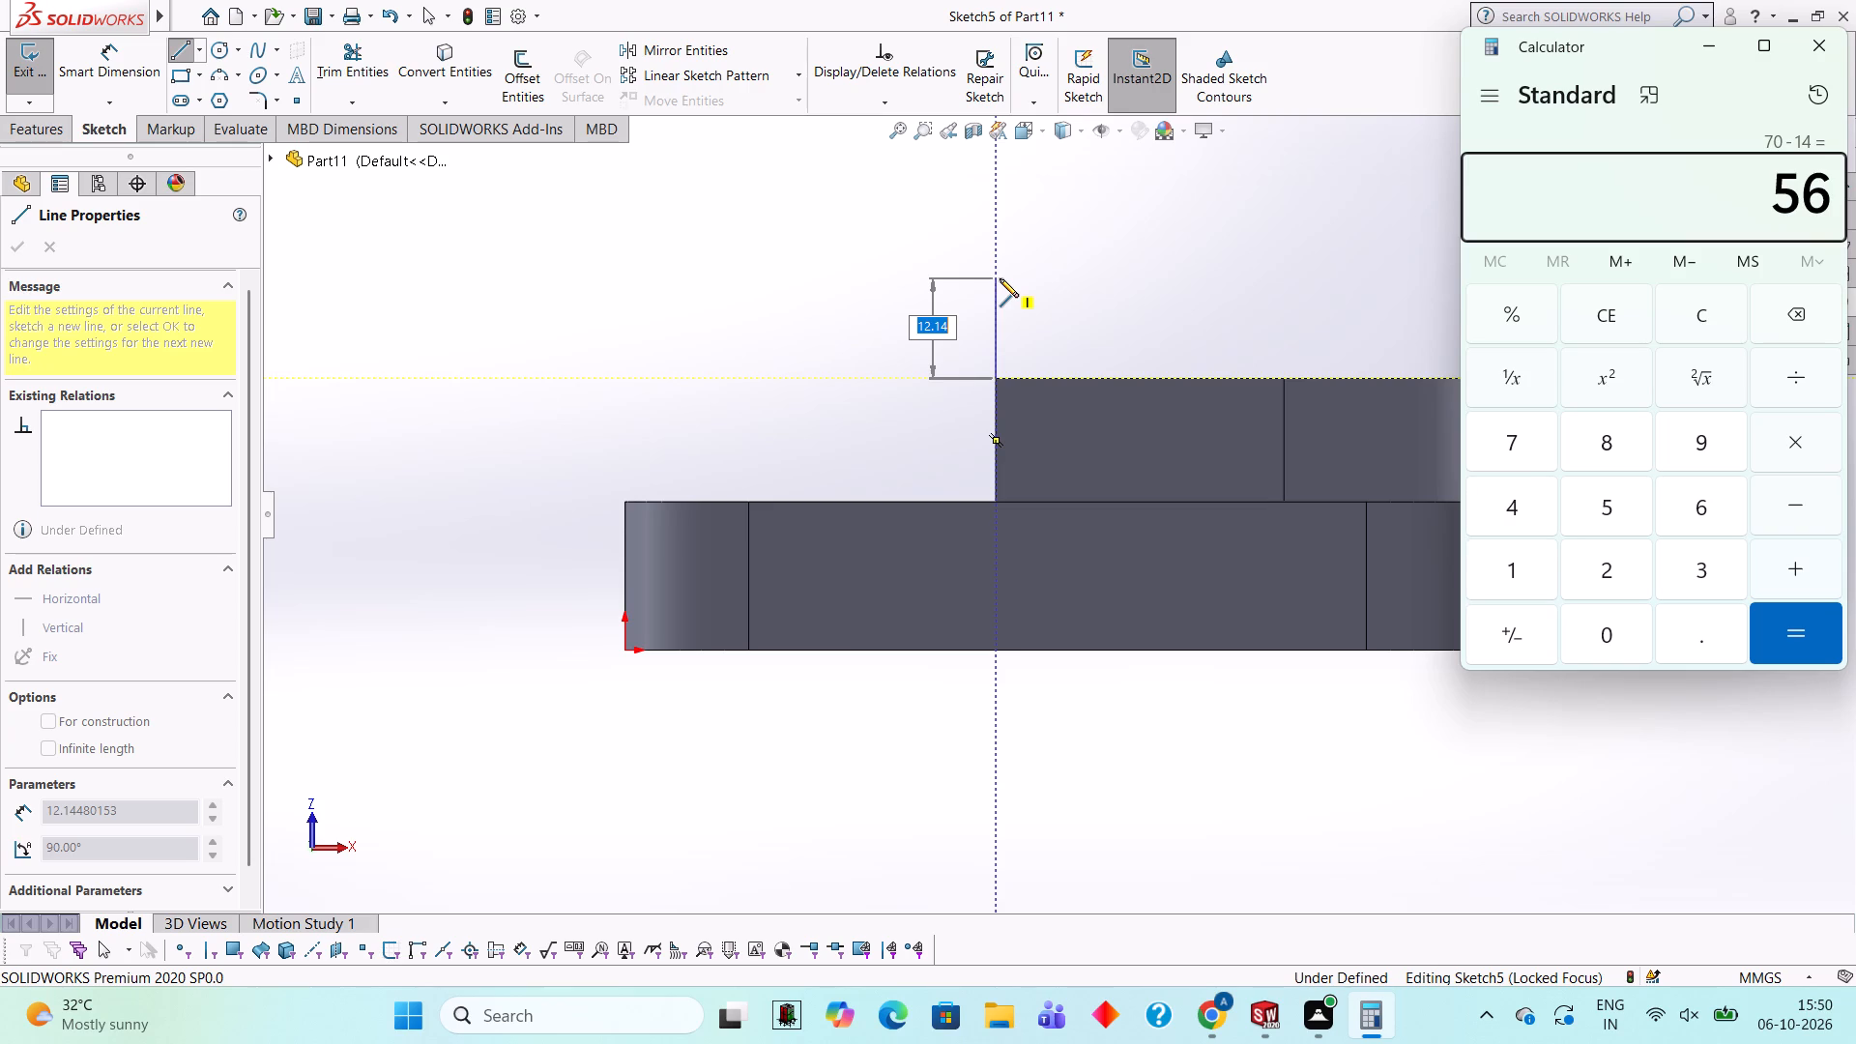
pyautogui.write('-15')
pyautogui.press('Return')
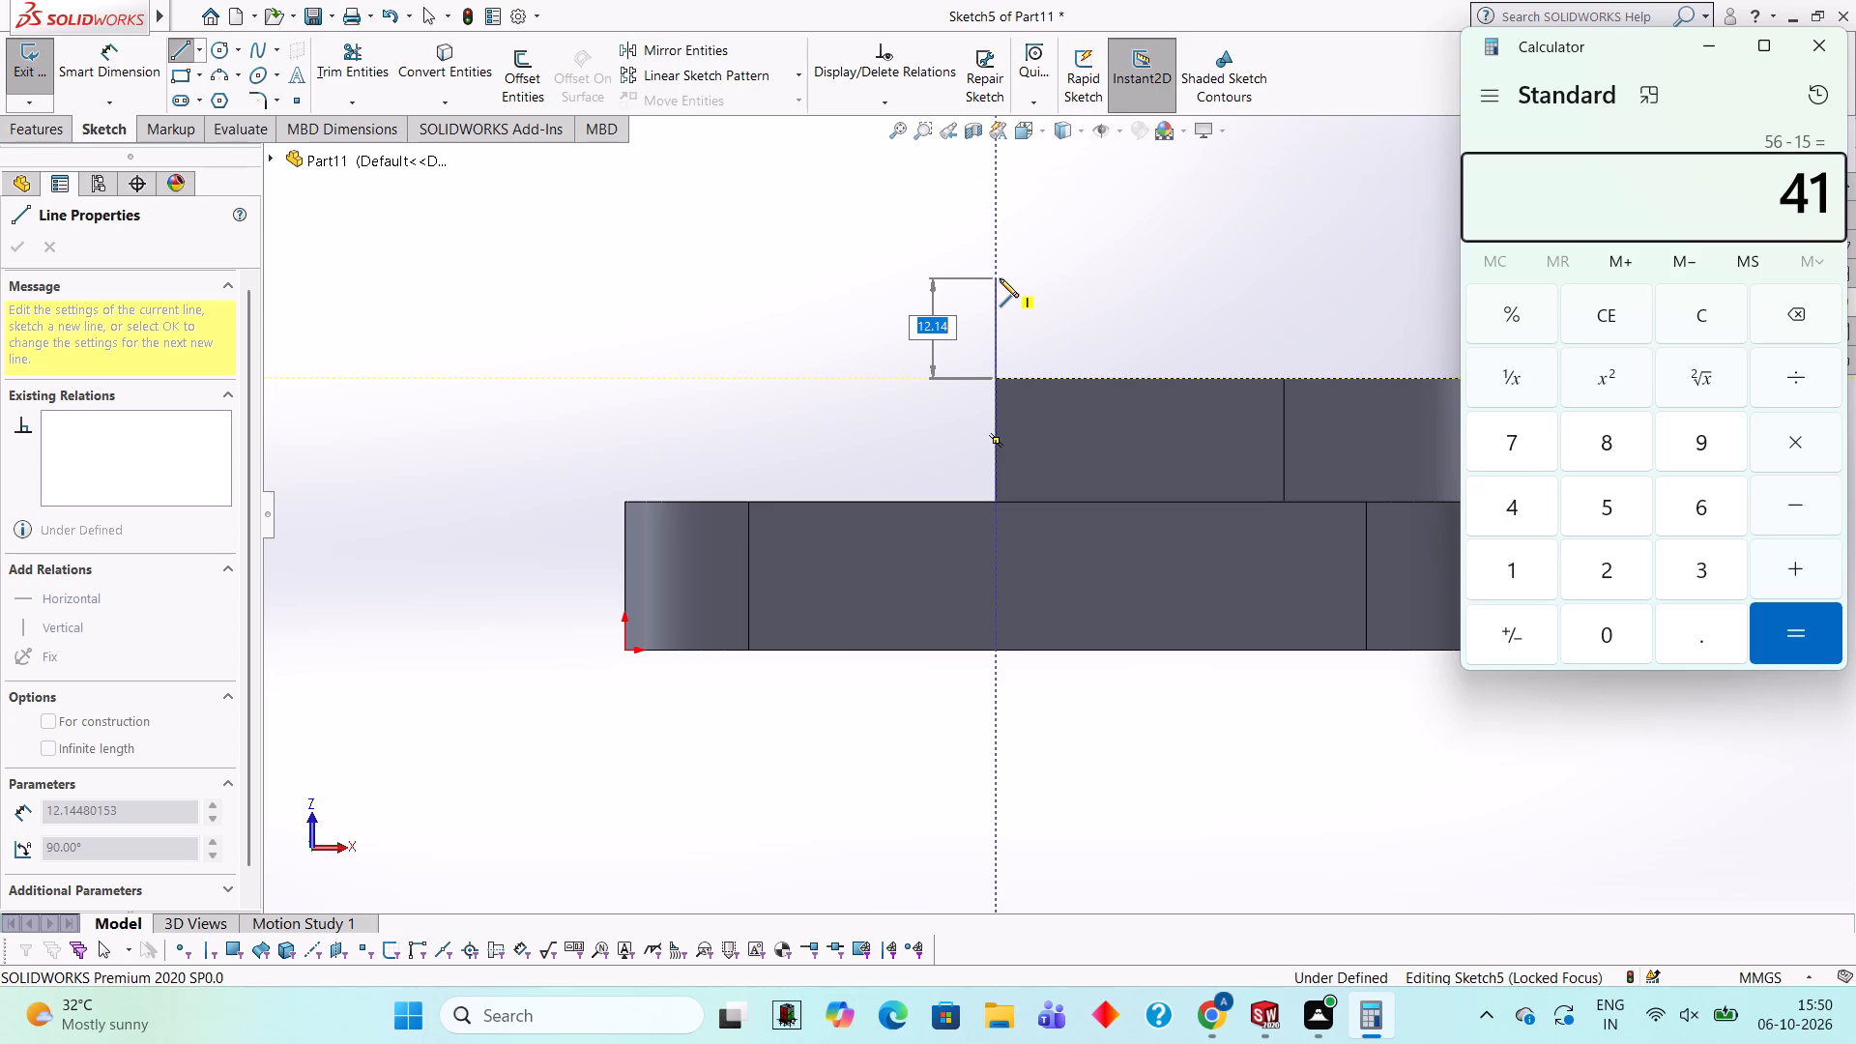
pyautogui.click(1806, 51)
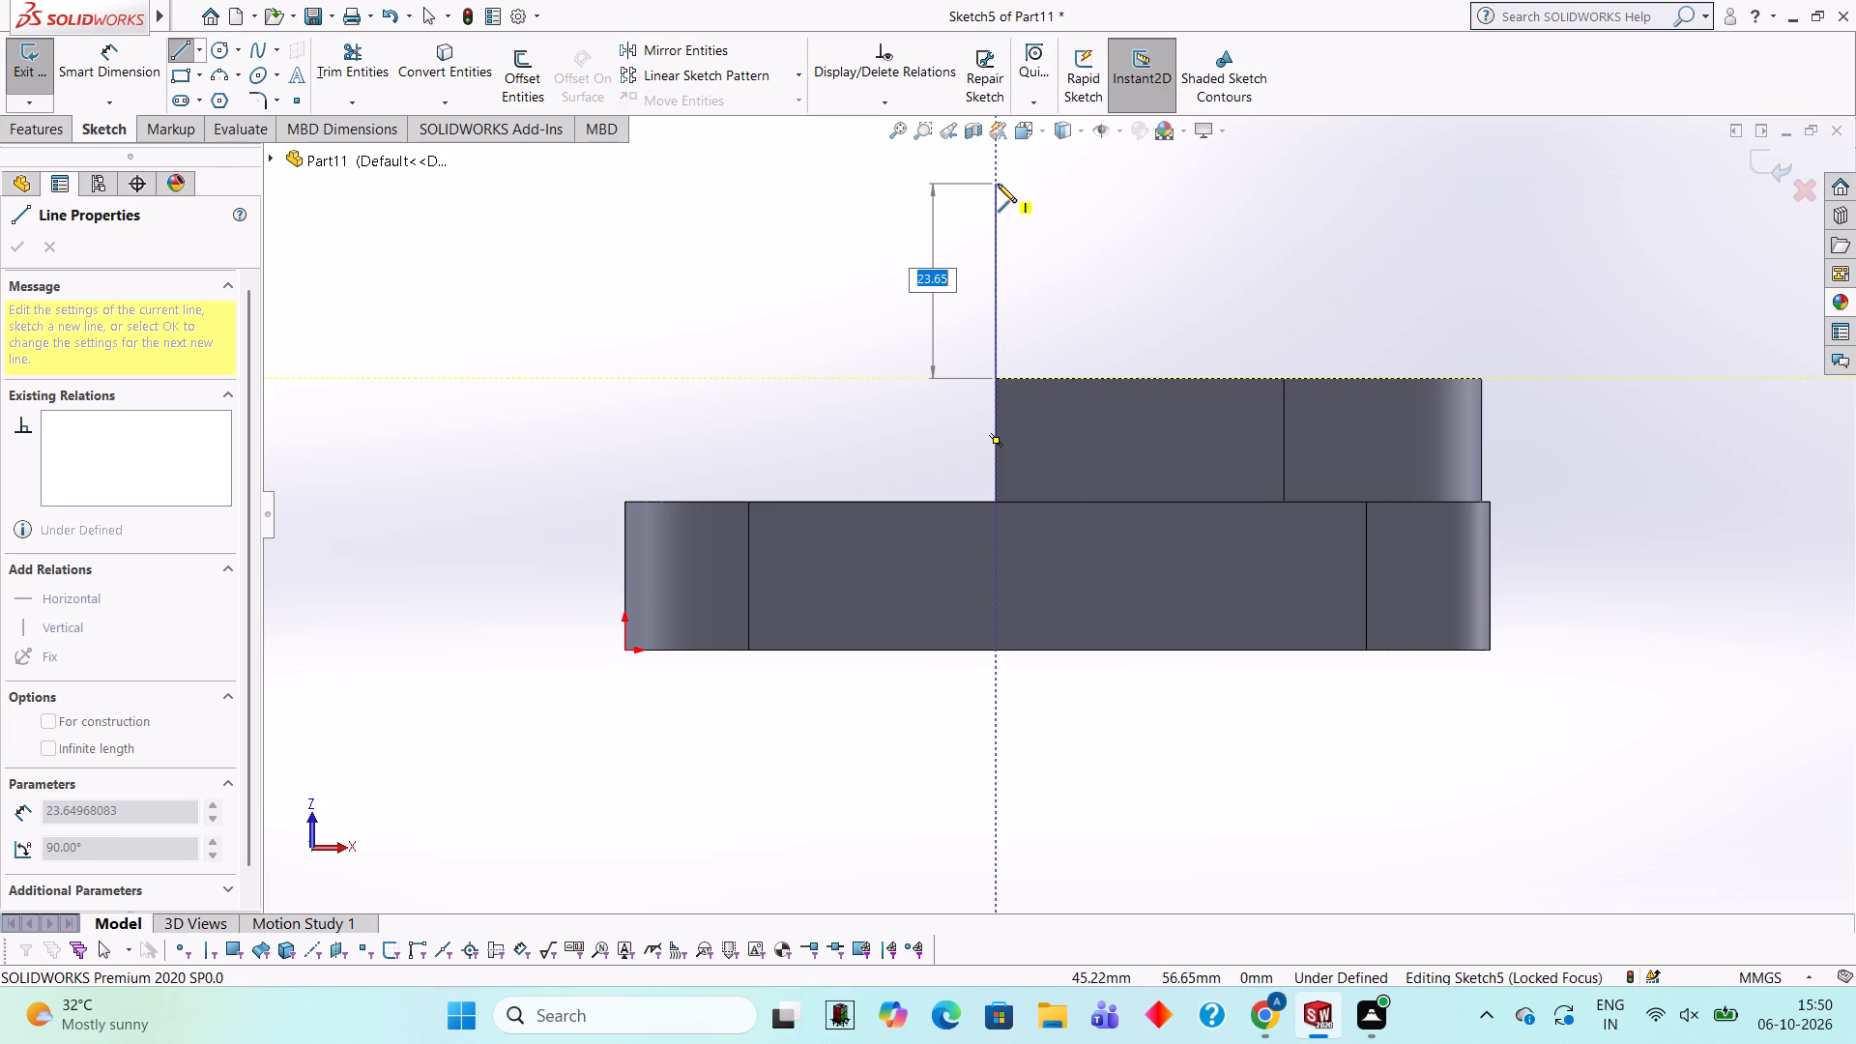
pyautogui.write('41')
pyautogui.press('Return')
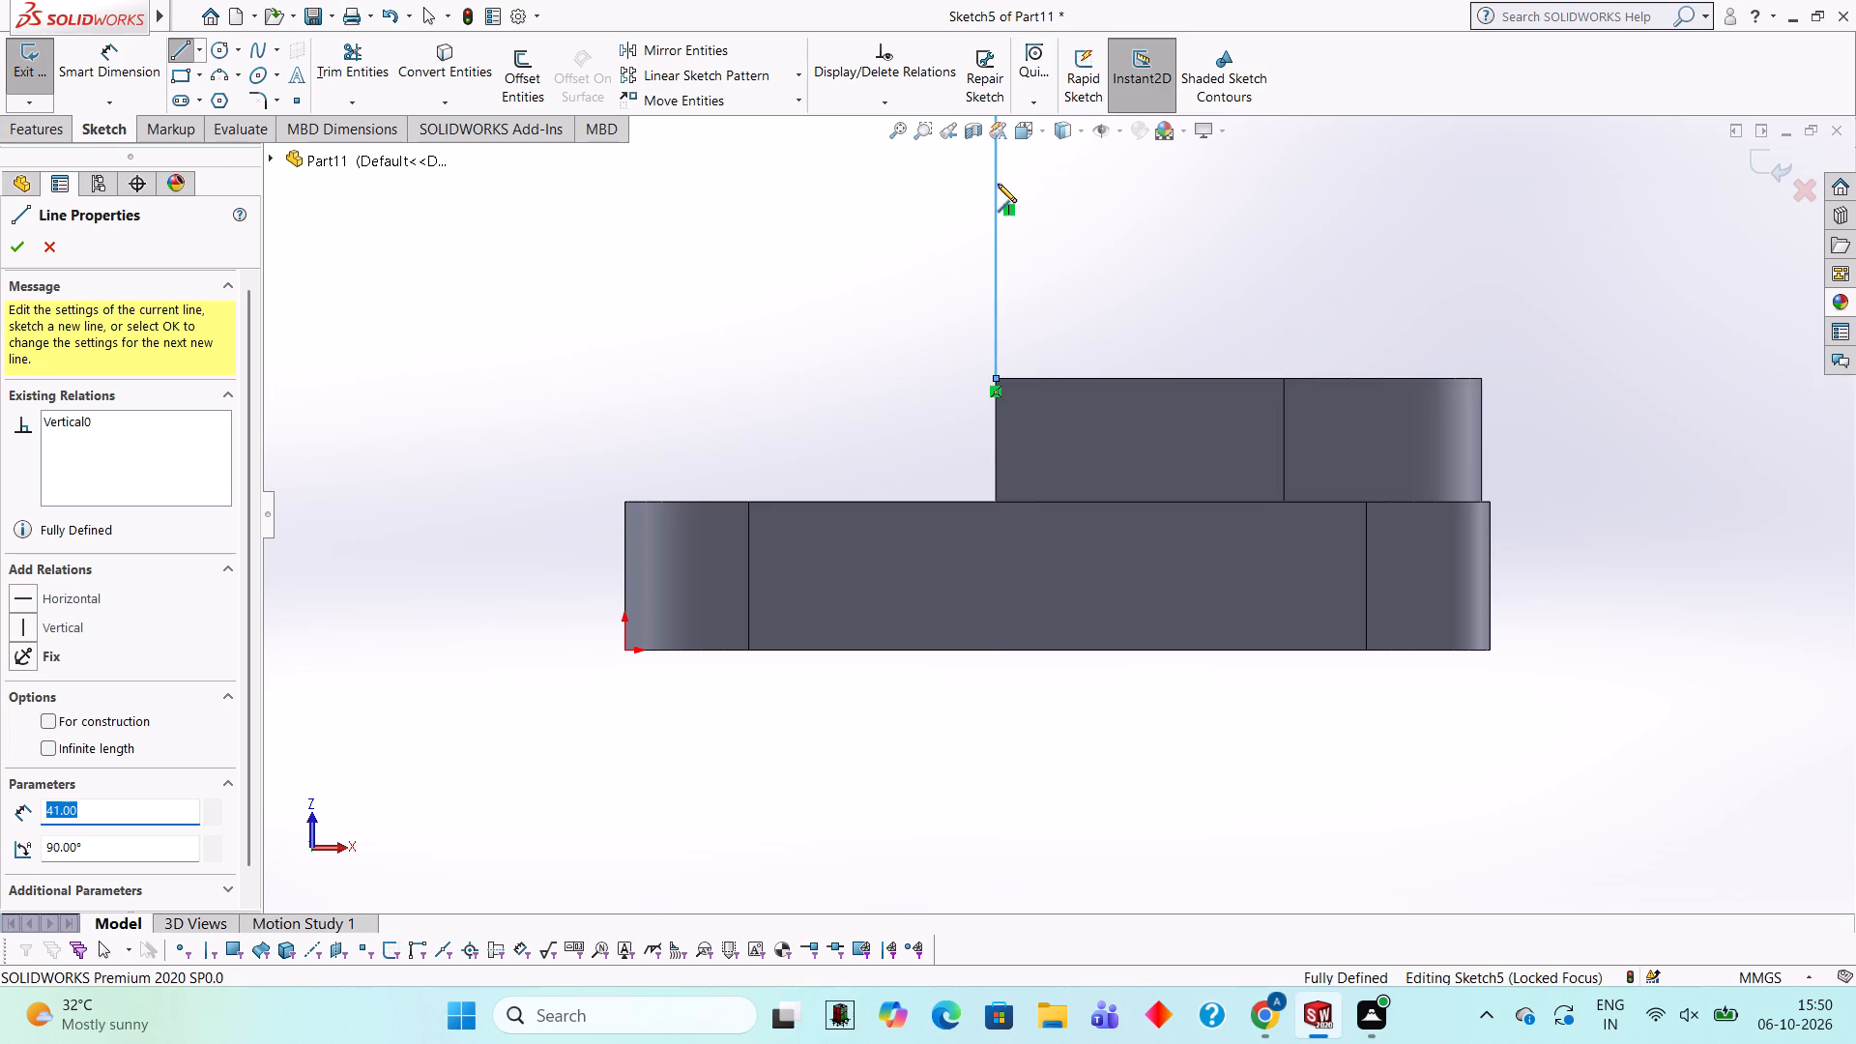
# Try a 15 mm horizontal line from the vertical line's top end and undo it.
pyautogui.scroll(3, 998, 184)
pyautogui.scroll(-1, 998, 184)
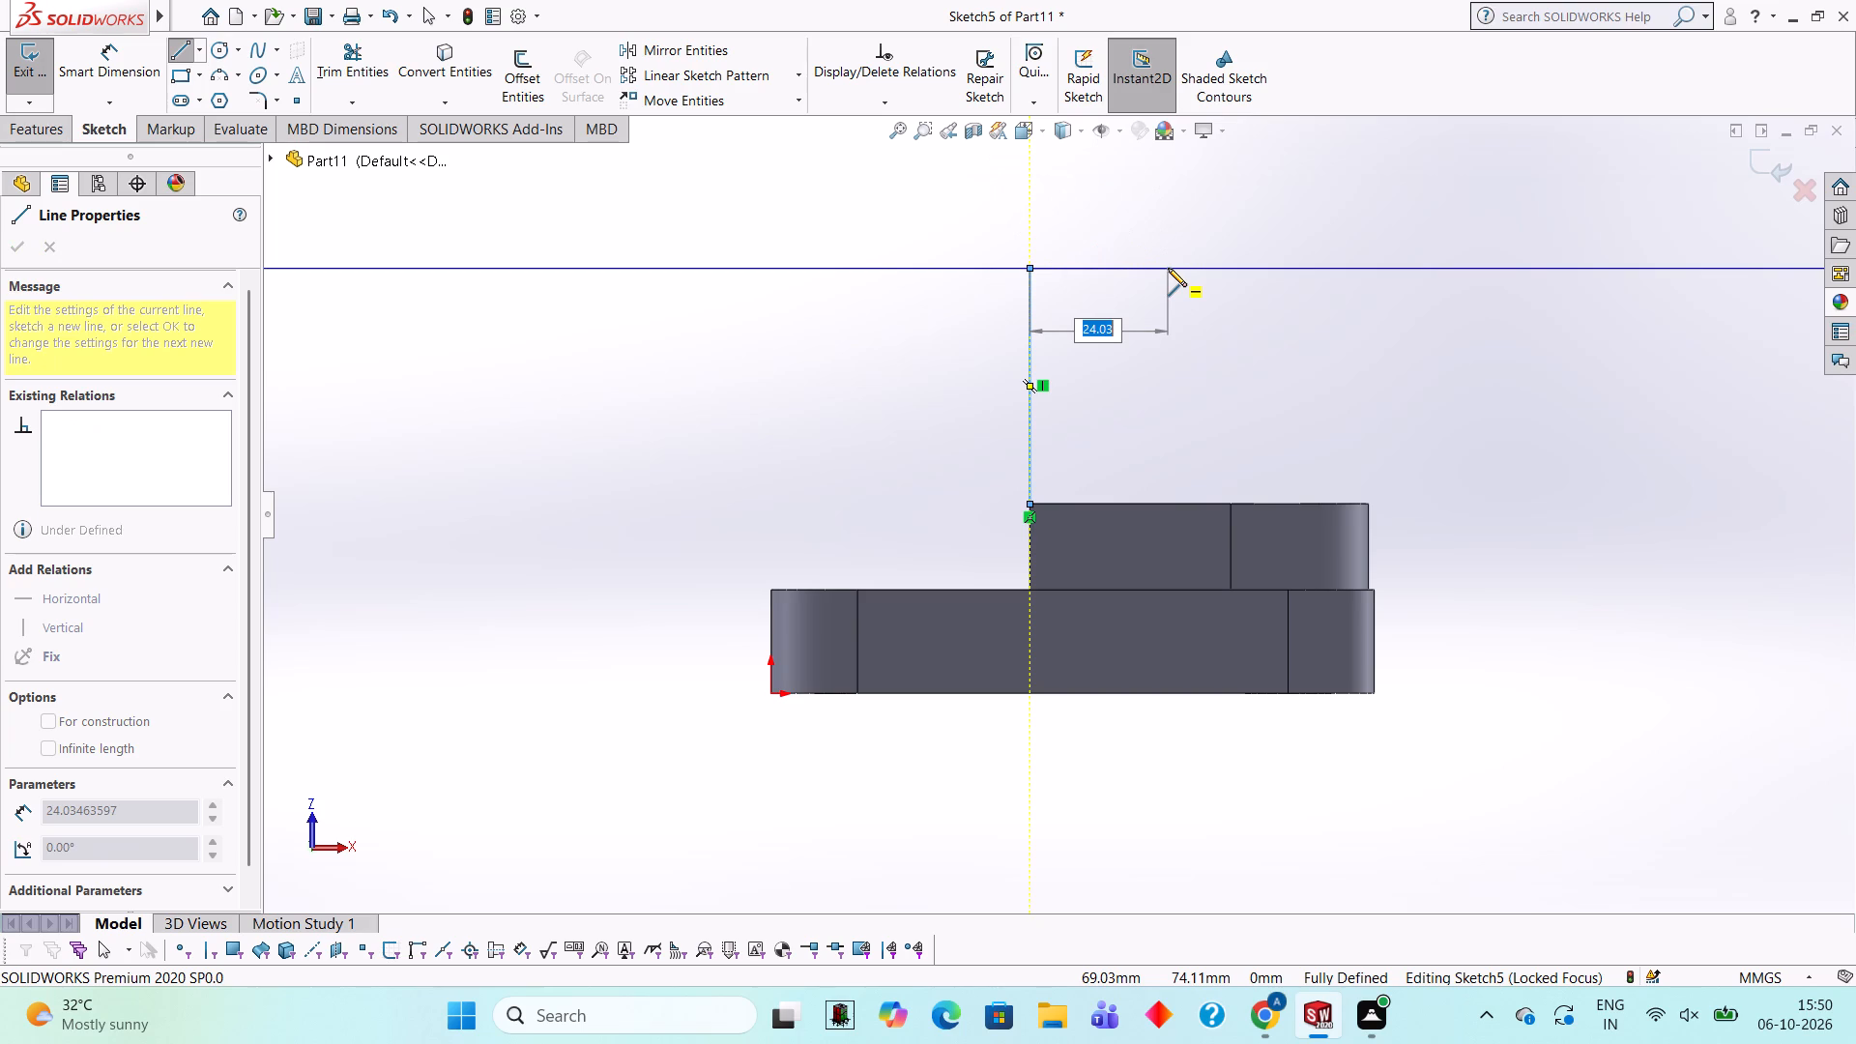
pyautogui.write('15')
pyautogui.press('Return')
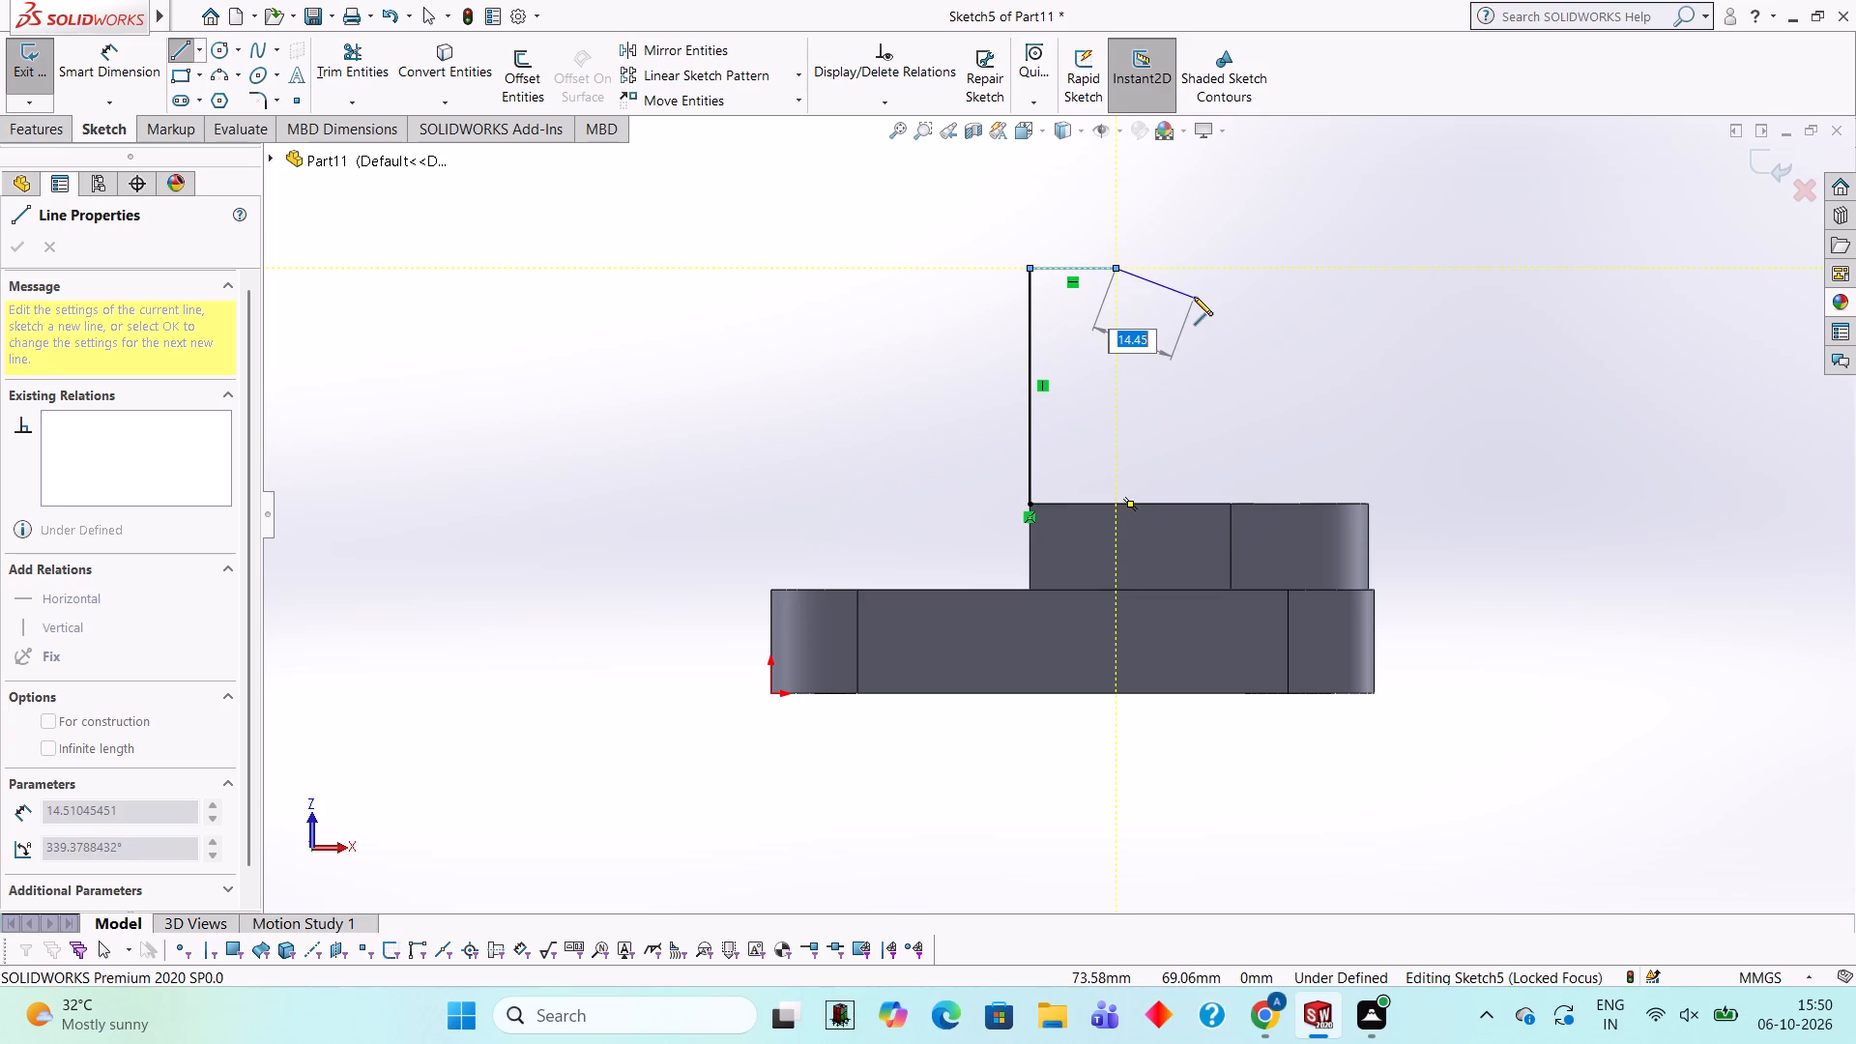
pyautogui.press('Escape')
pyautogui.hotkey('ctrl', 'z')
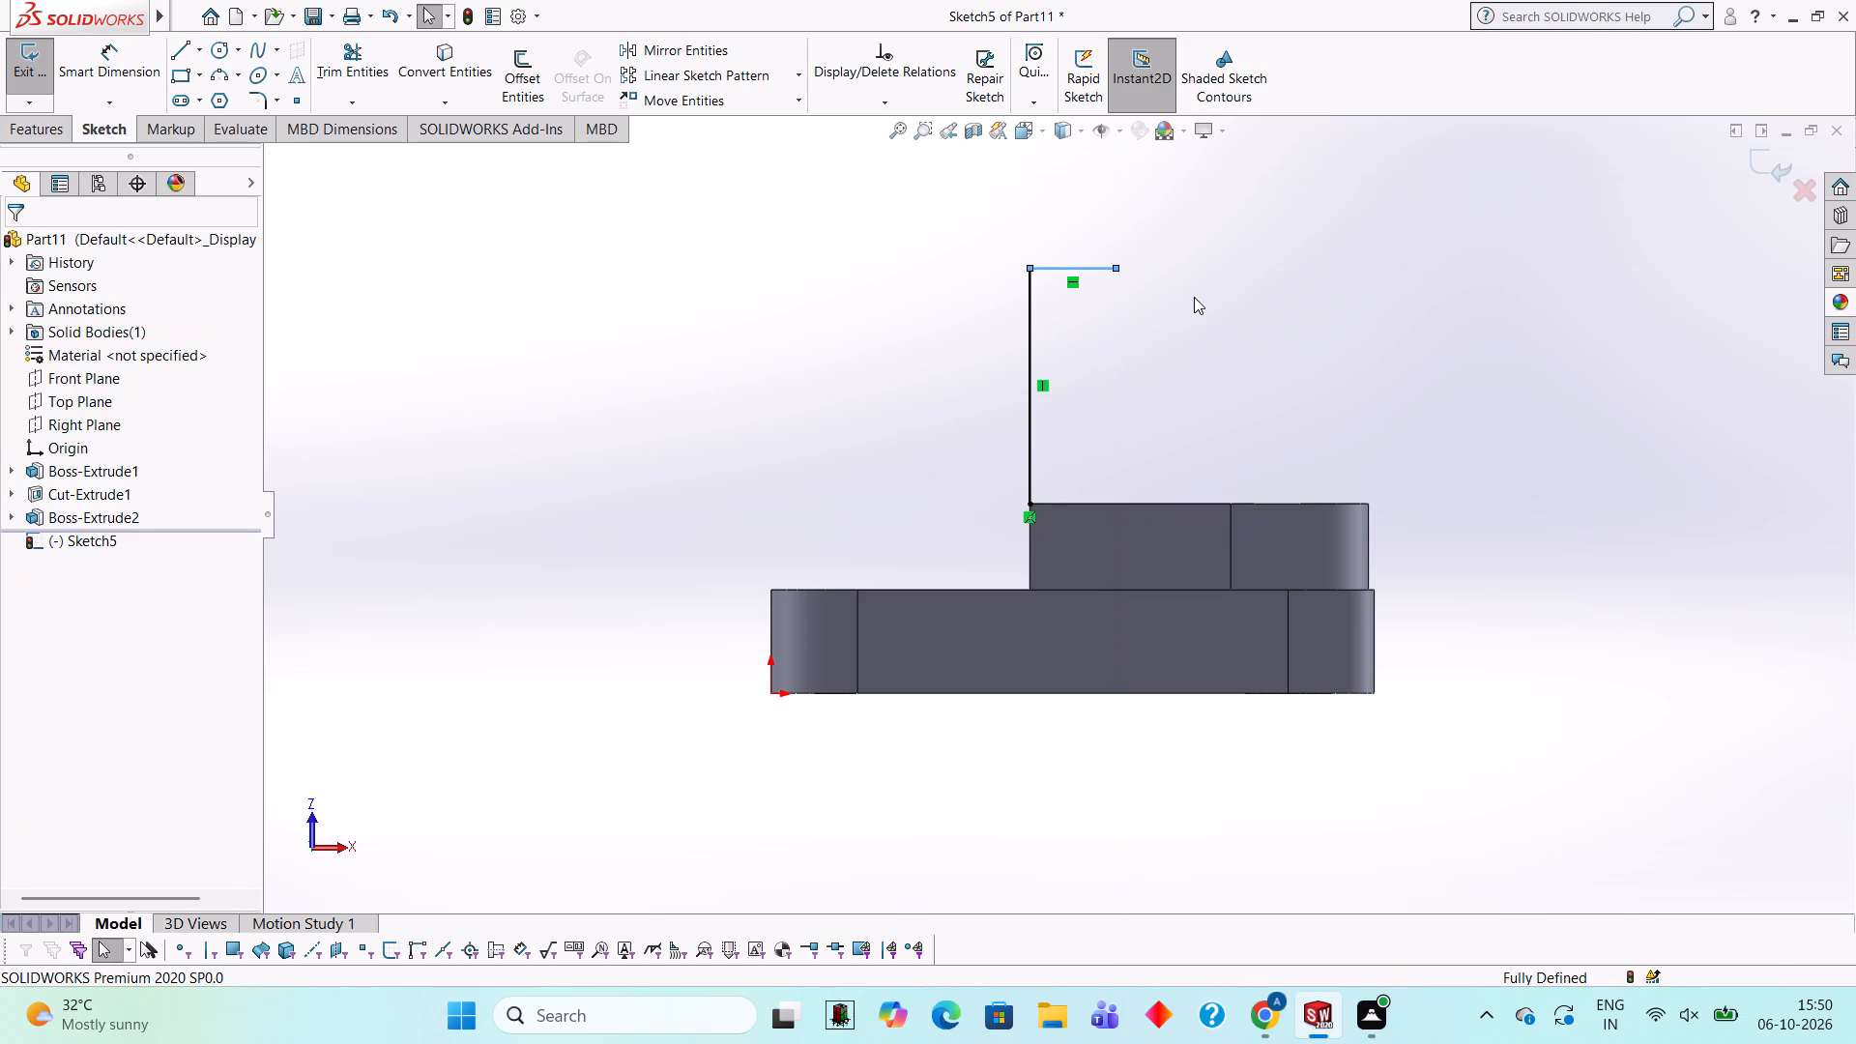
# Close the upright rectangle with a 10 mm horizontal top line, a vertical line down to the boss edge, and a bottom line.
pyautogui.click(177, 52)
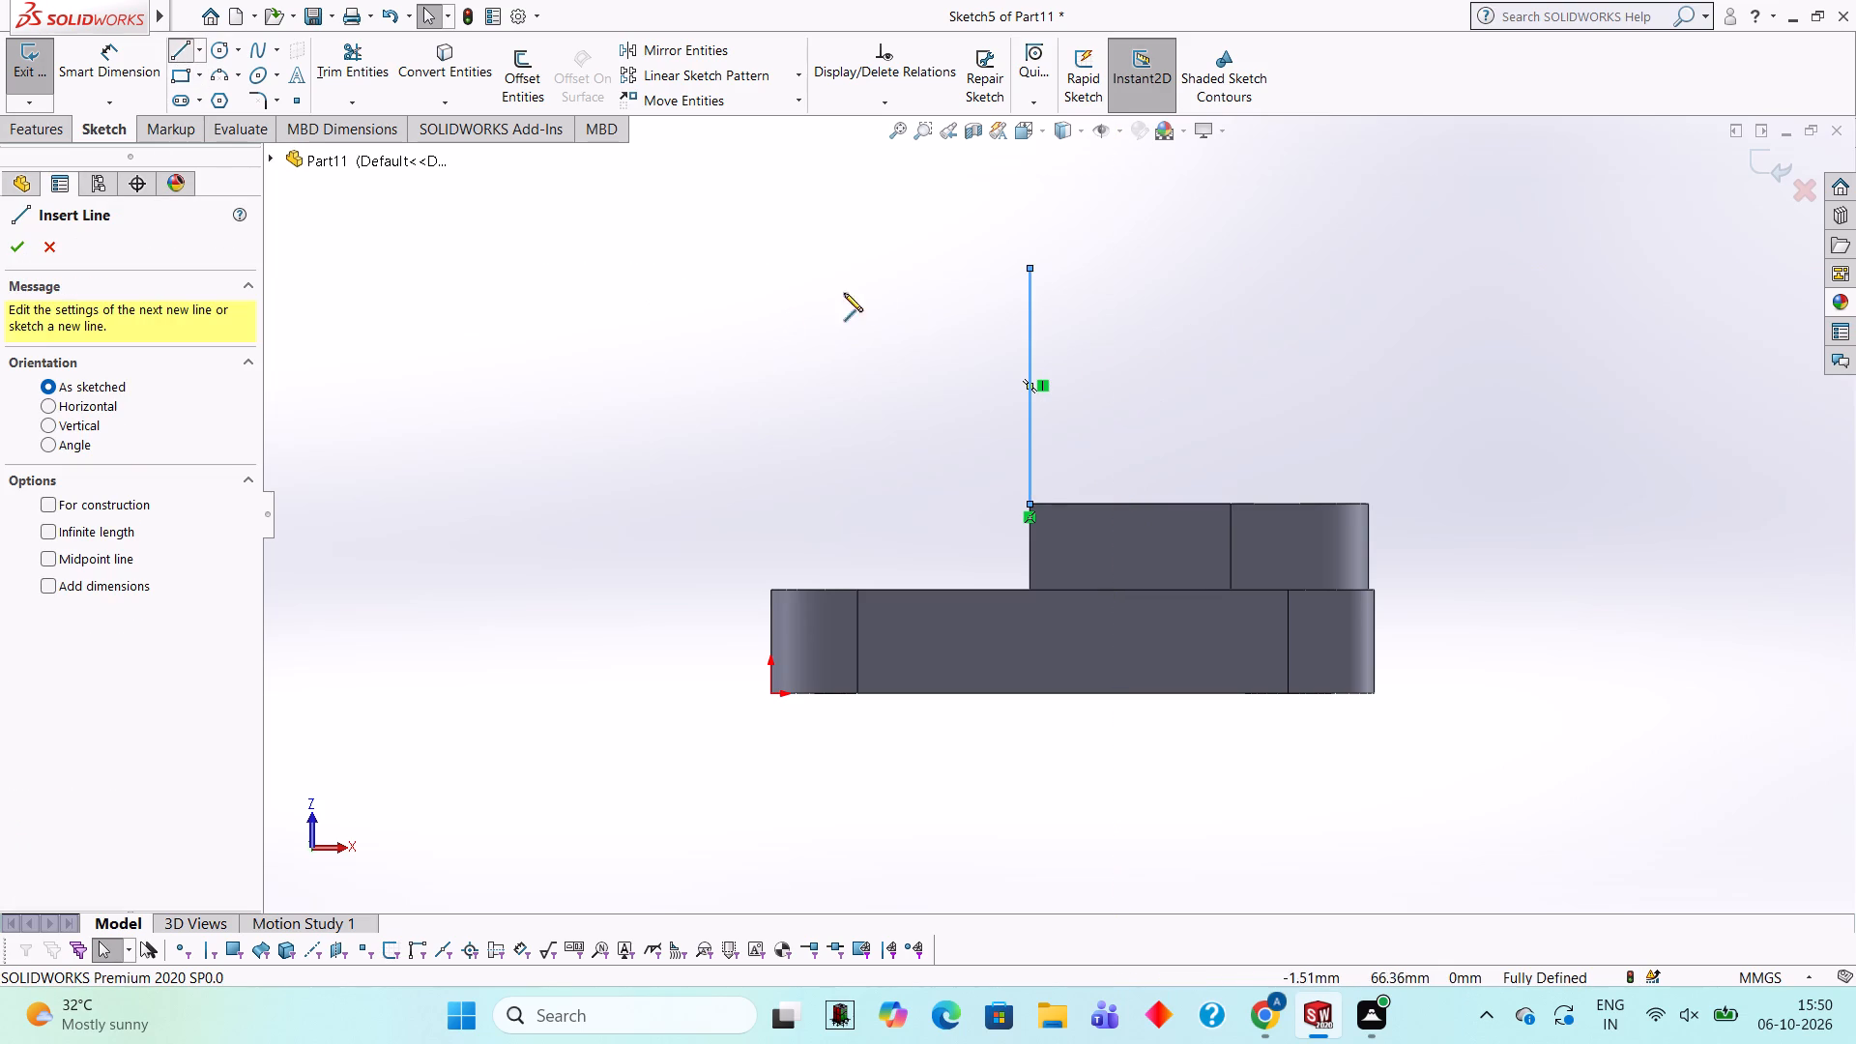
pyautogui.click(1027, 265)
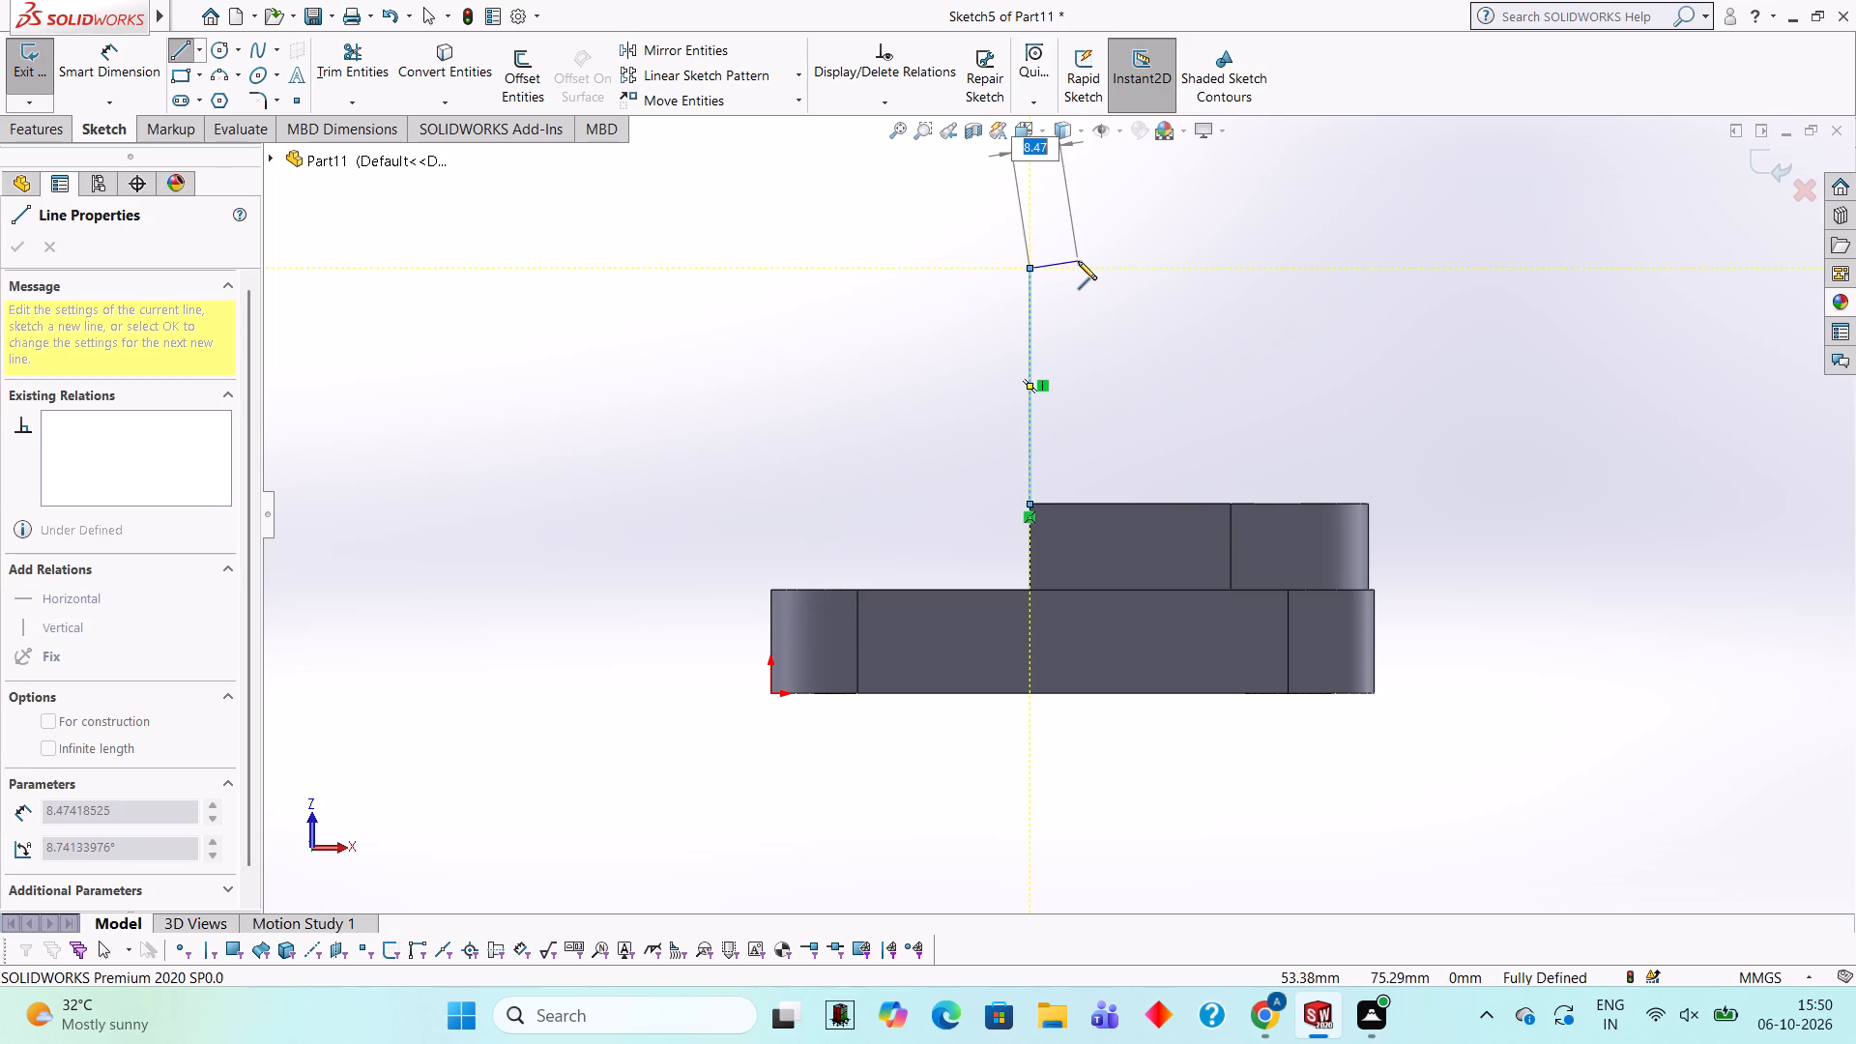
pyautogui.write('10')
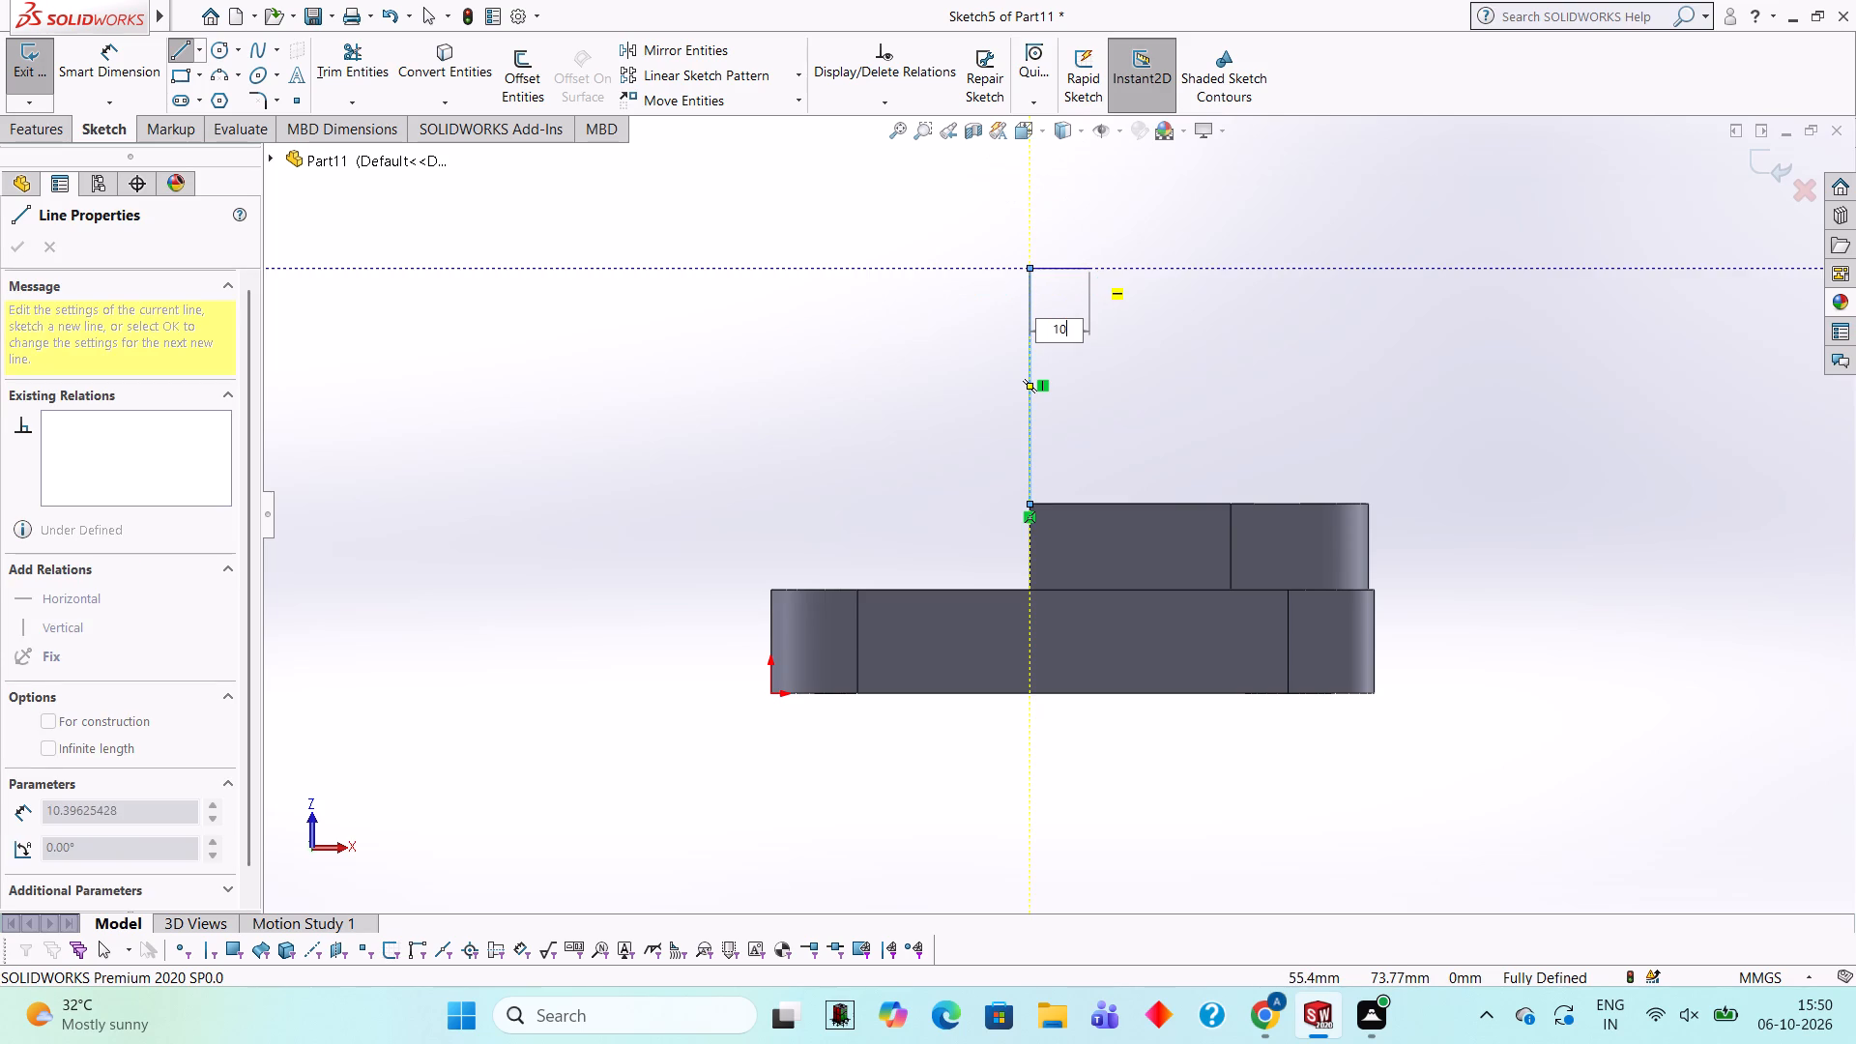
pyautogui.press('Return')
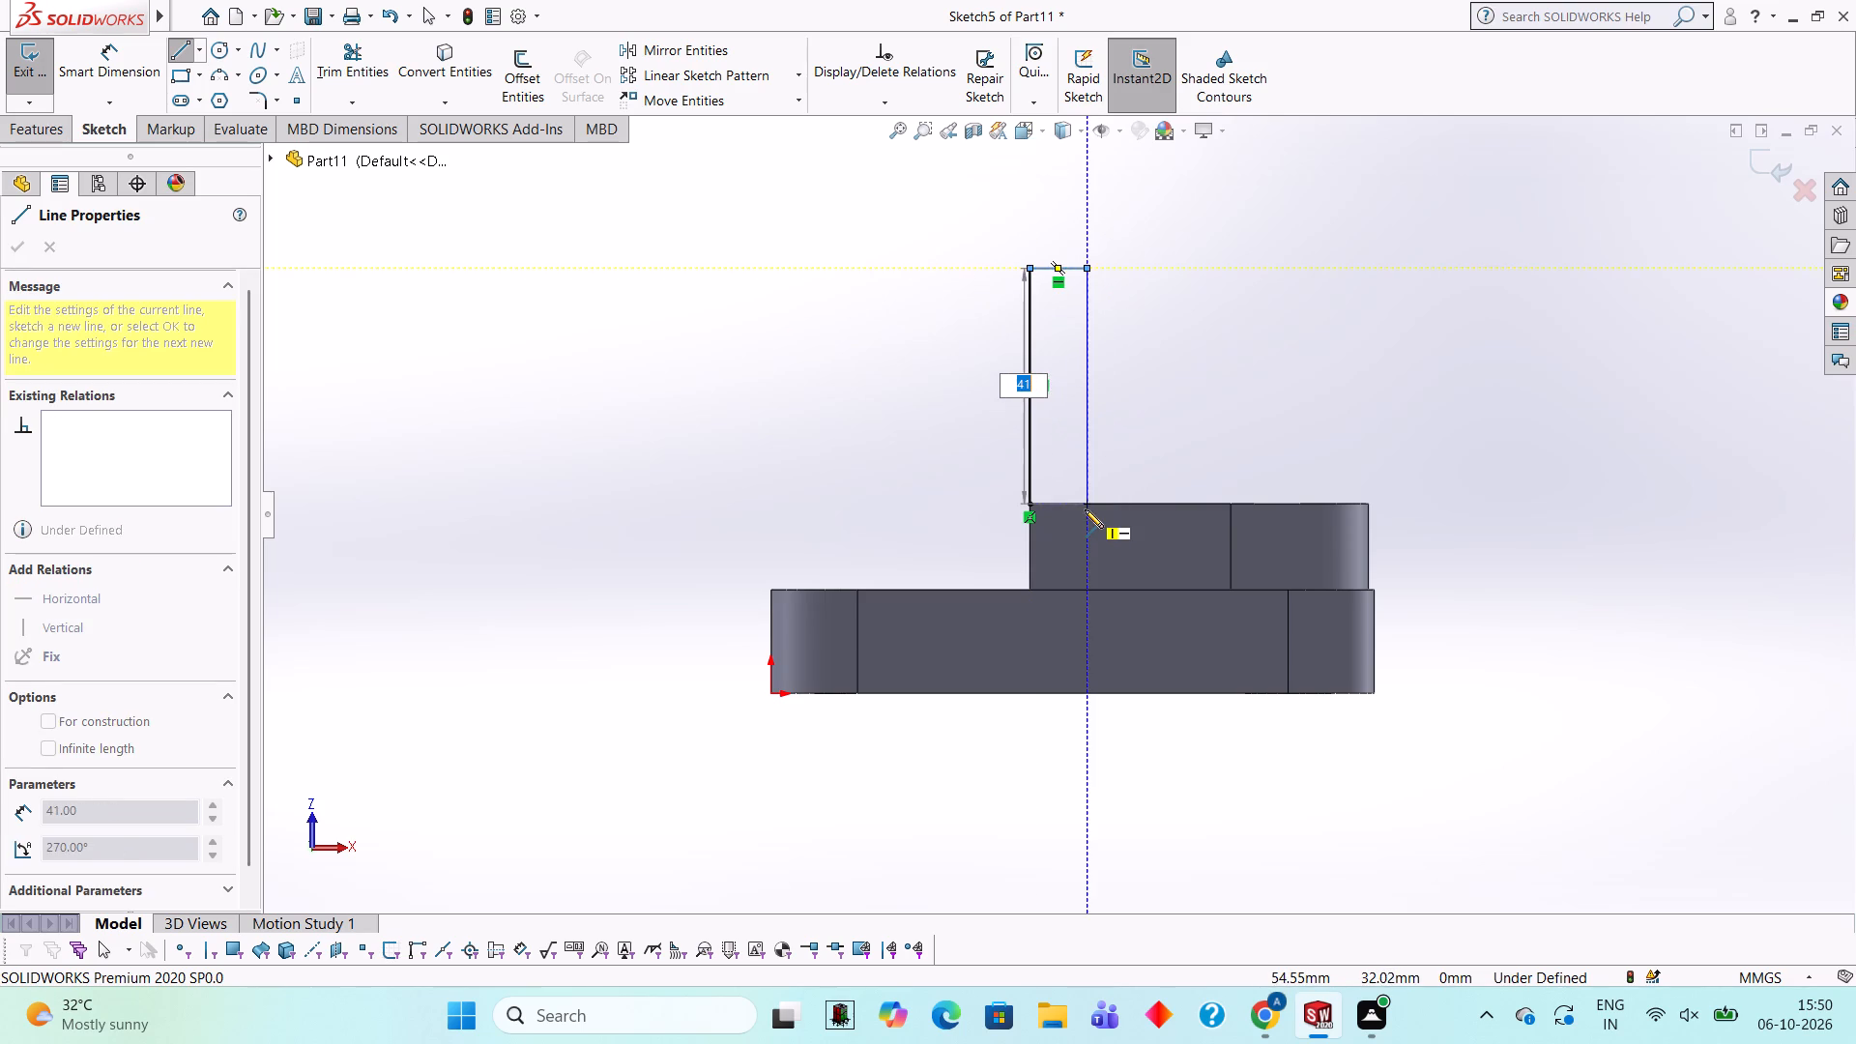
pyautogui.click(1085, 502)
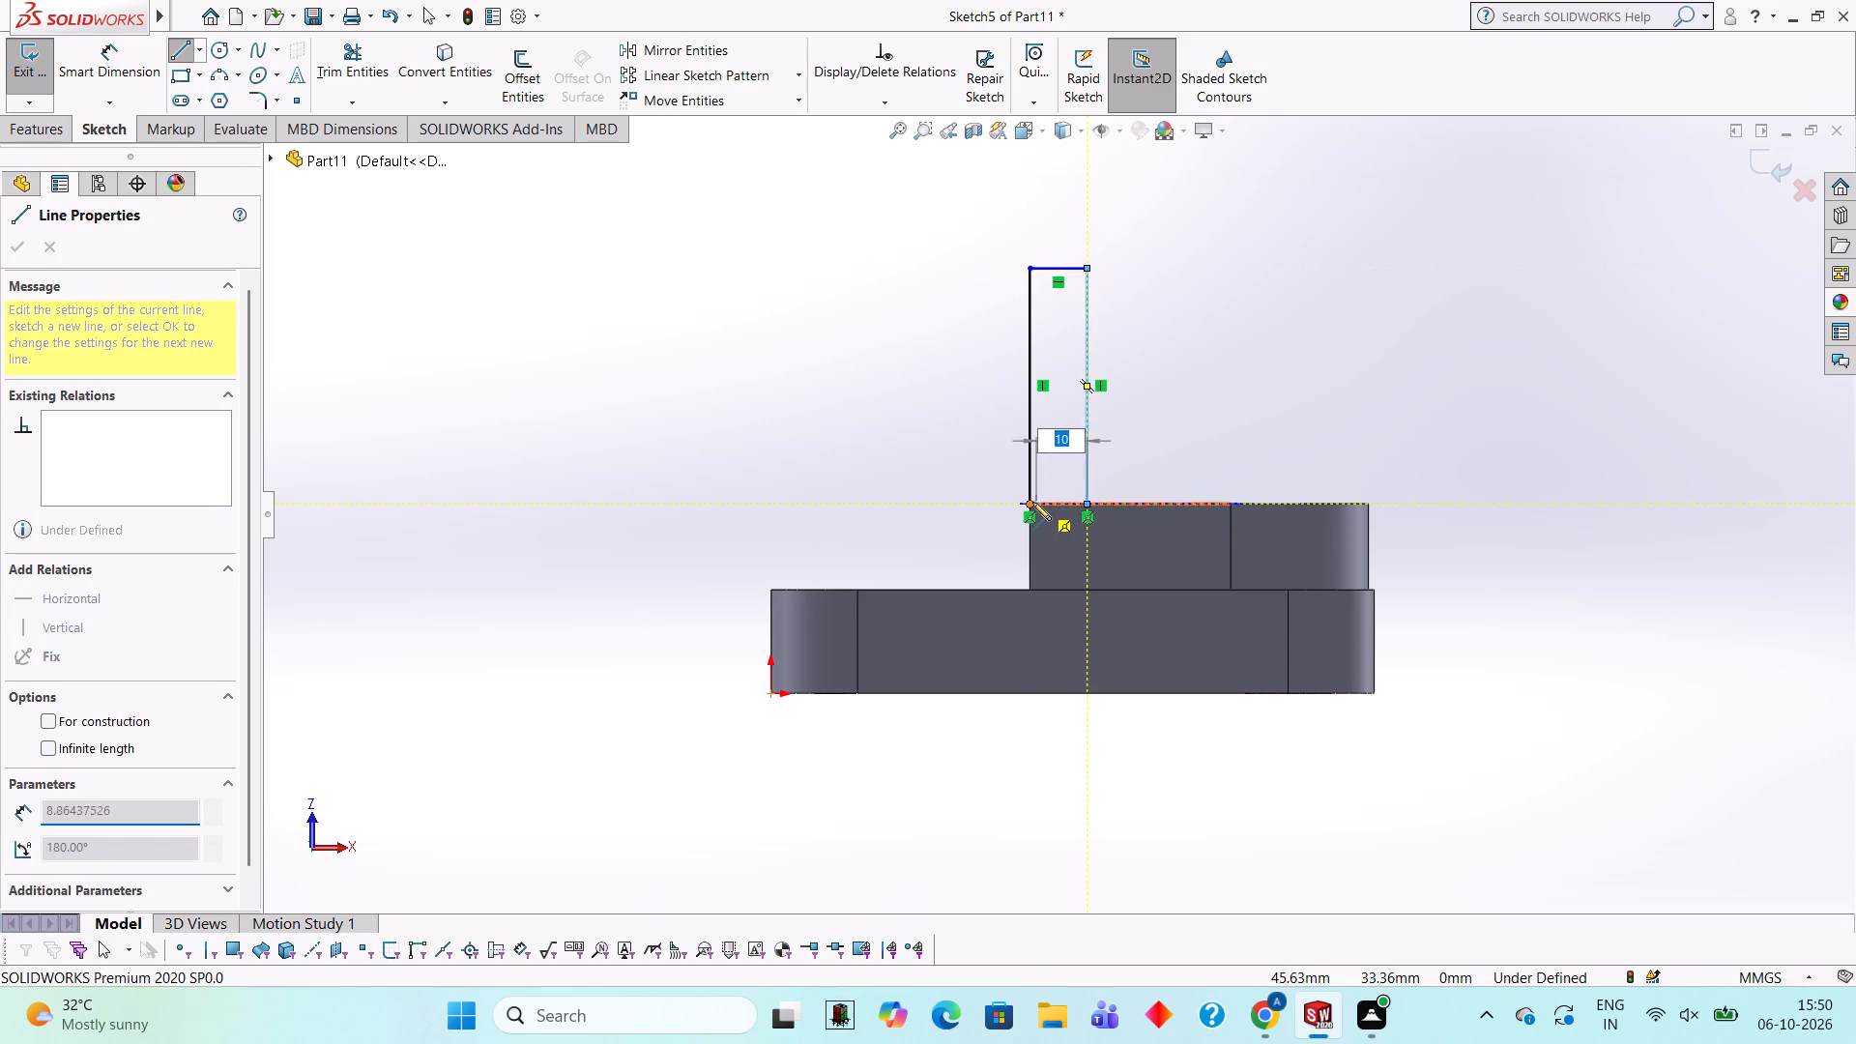
pyautogui.click(1027, 502)
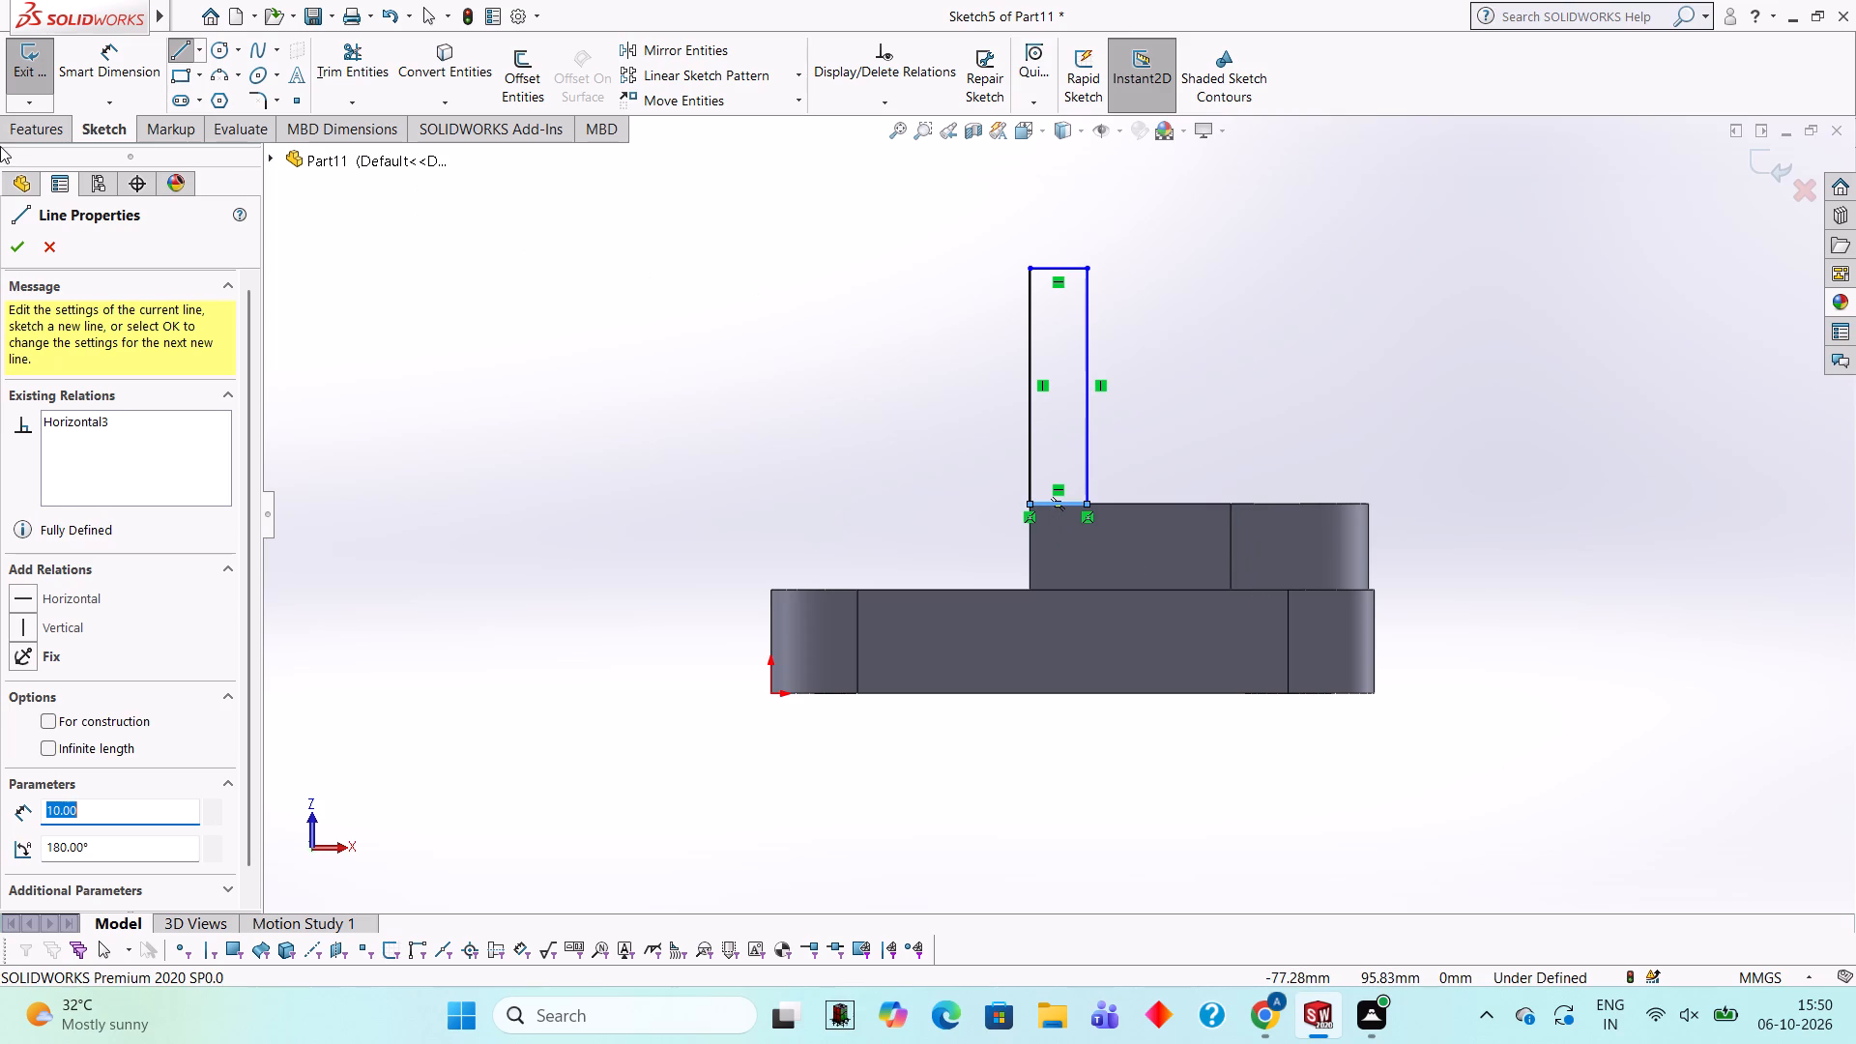
# Begin a blind boss extrusion of the rectangle, reversed to run across the D-shaped boss, with a depth of 40 mm.
pyautogui.click(25, 126)
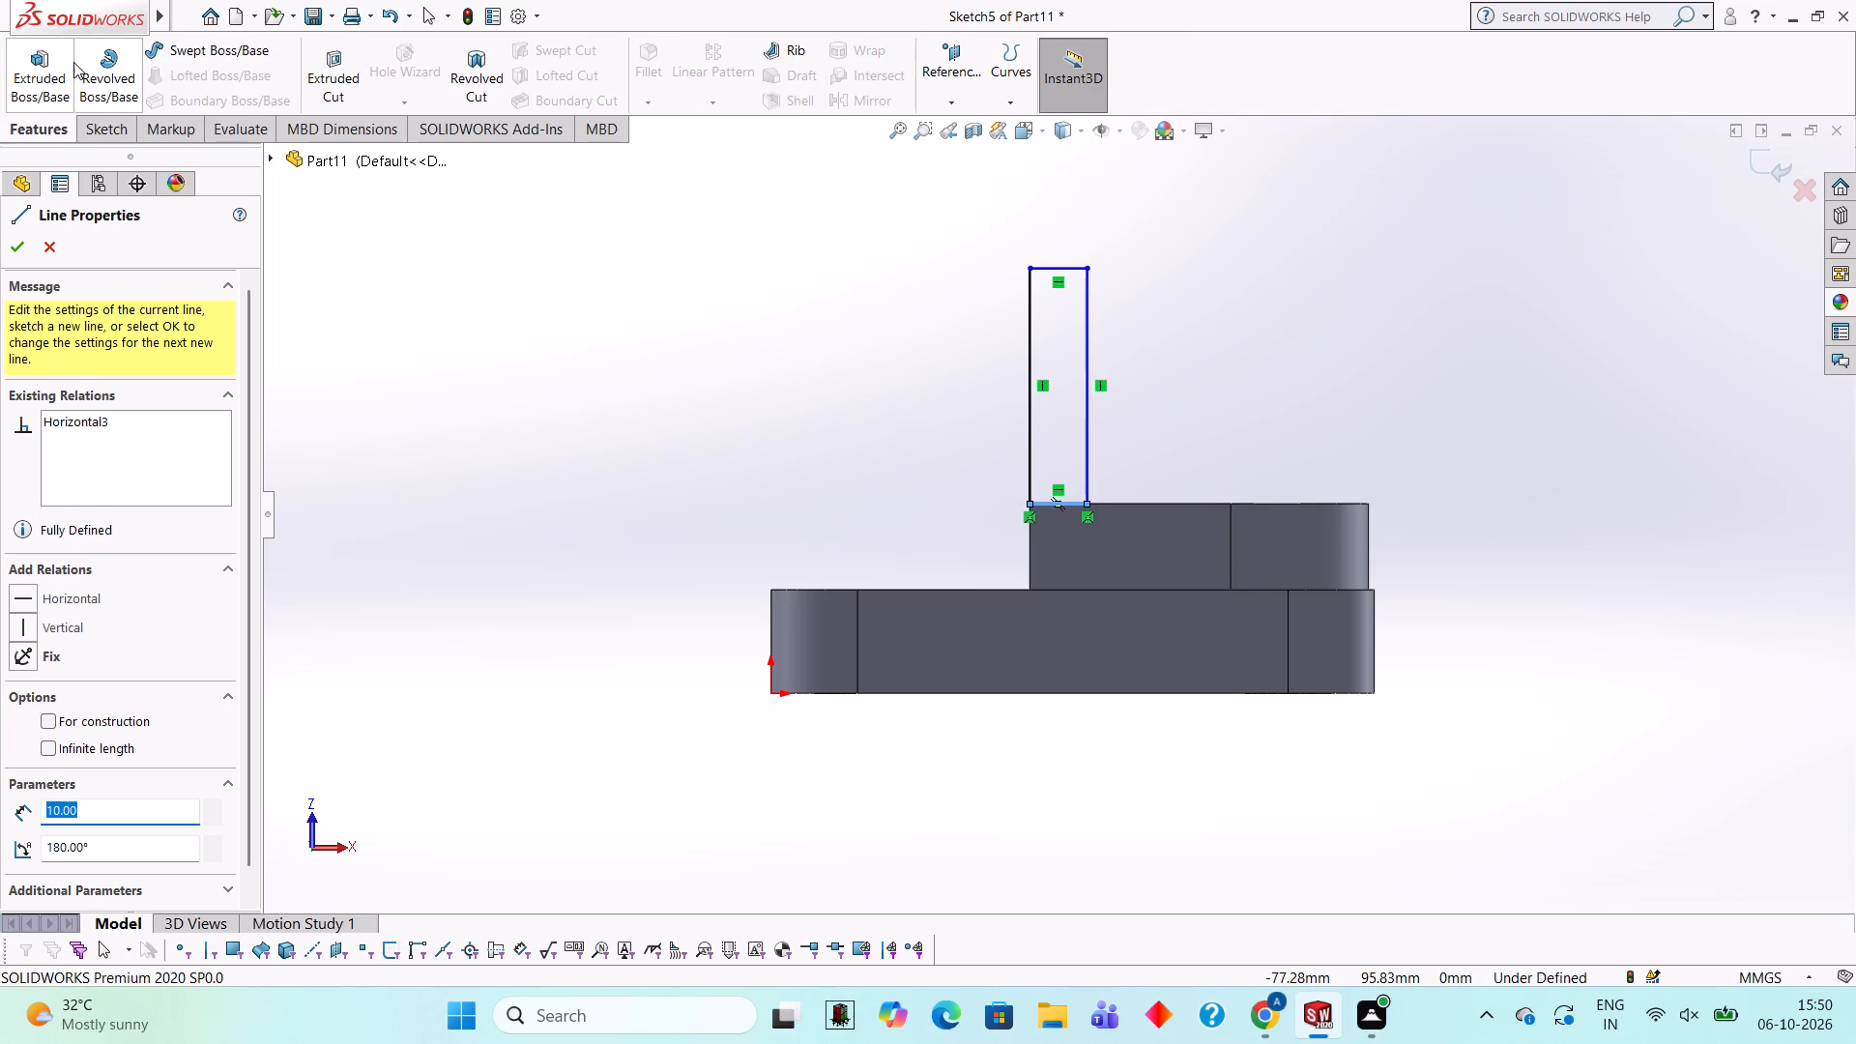
pyautogui.click(65, 62)
pyautogui.moveTo(823, 332); pyautogui.dragTo(798, 506, button='middle')
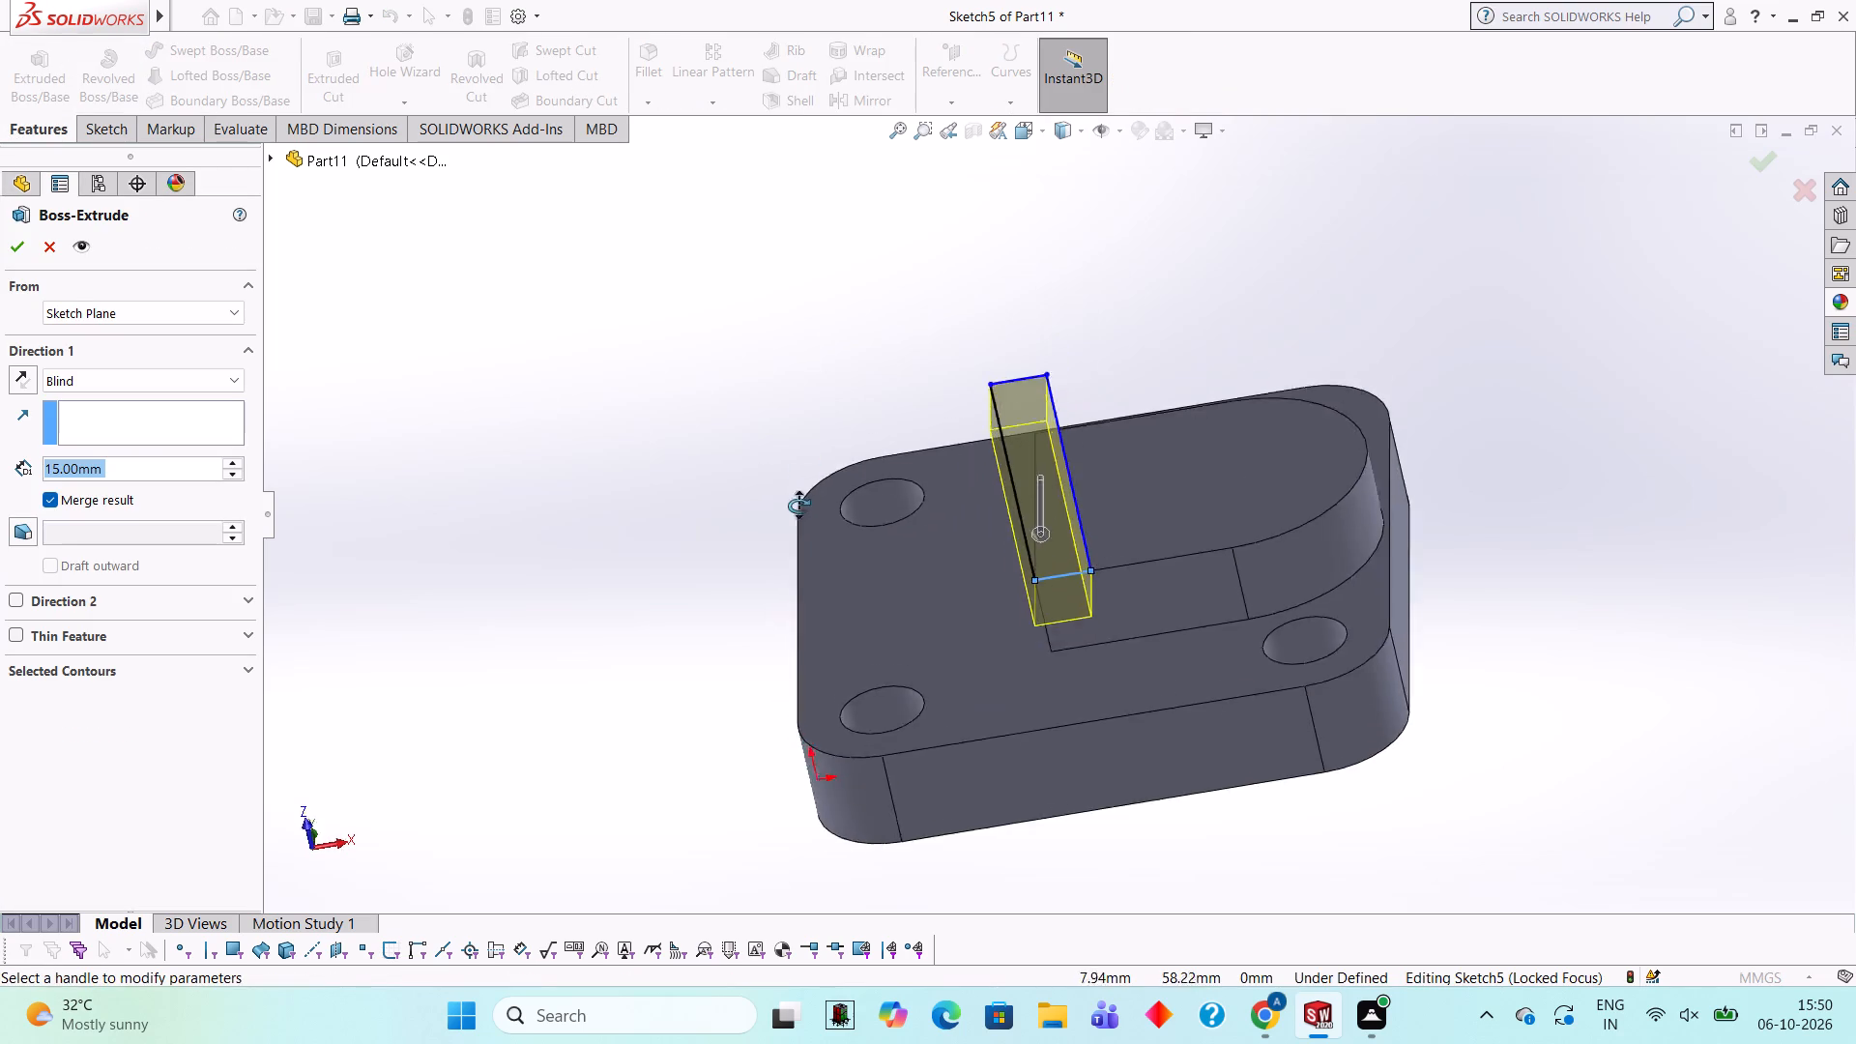
pyautogui.moveTo(798, 506); pyautogui.dragTo(868, 594, button='middle')
pyautogui.click(14, 370)
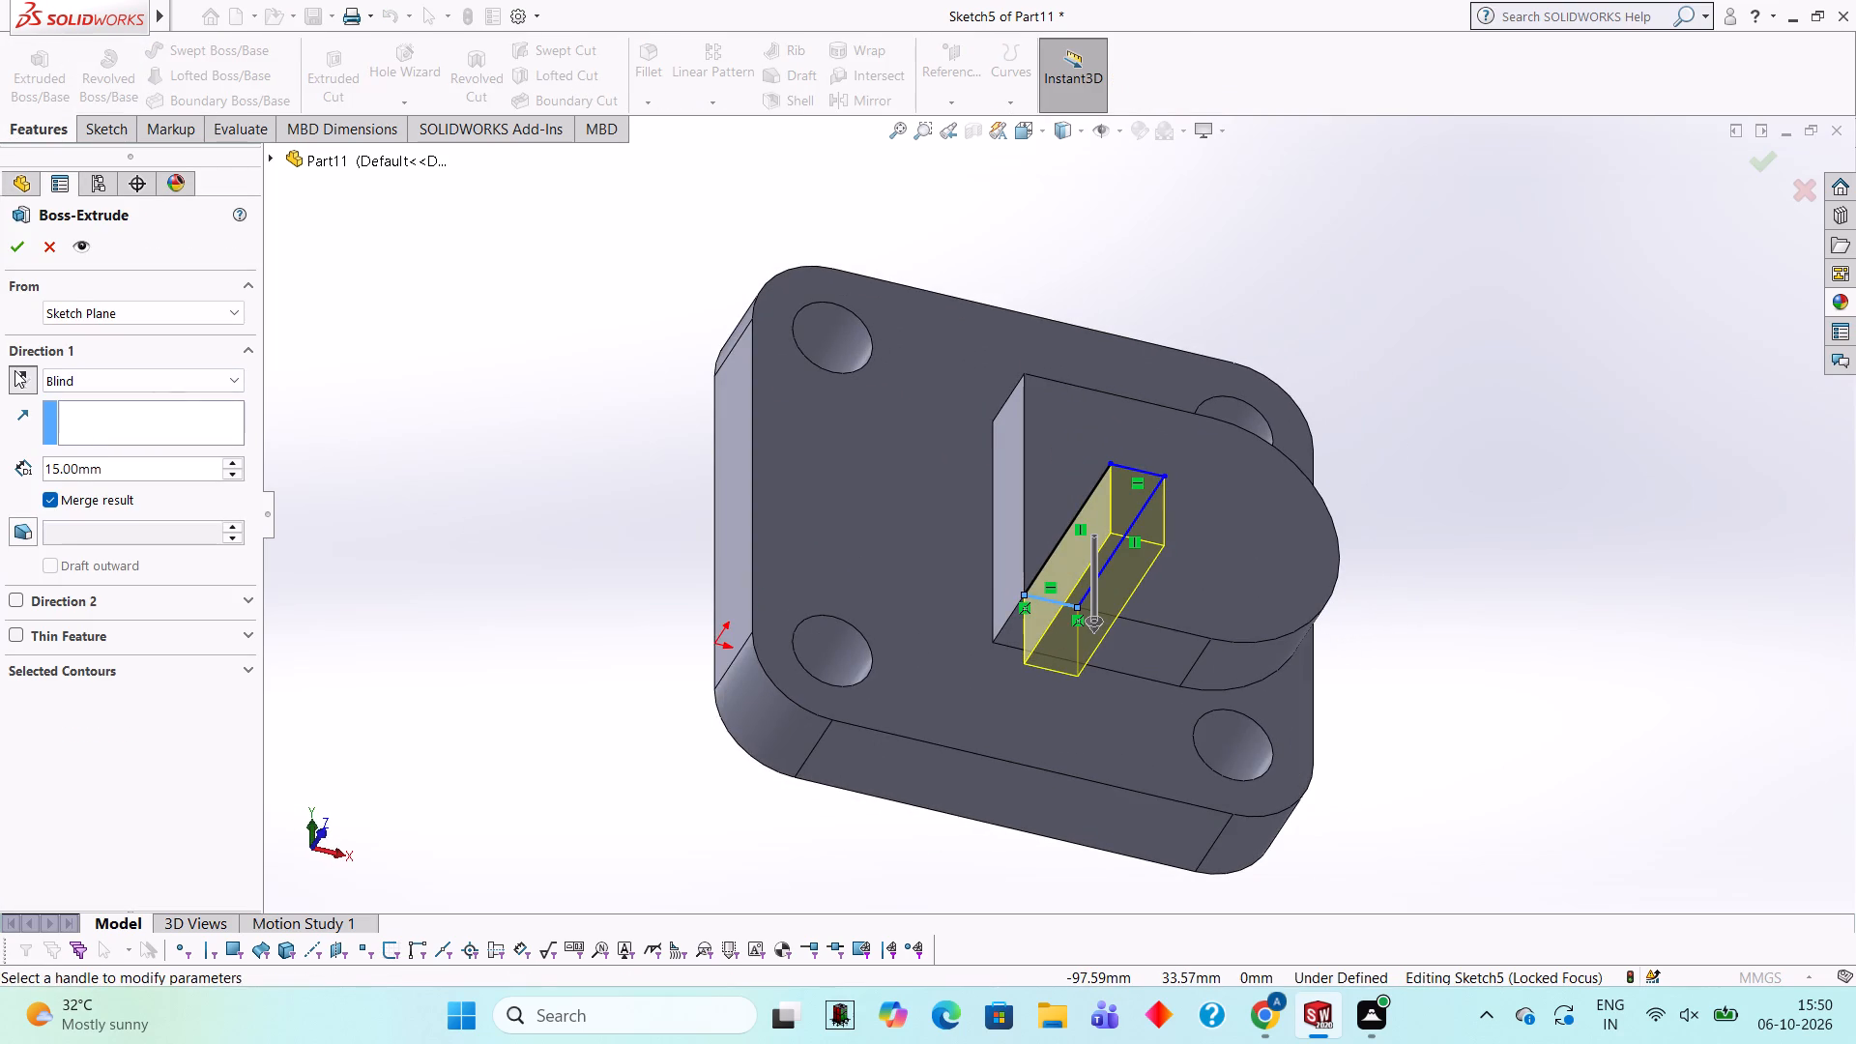
pyautogui.click(153, 471)
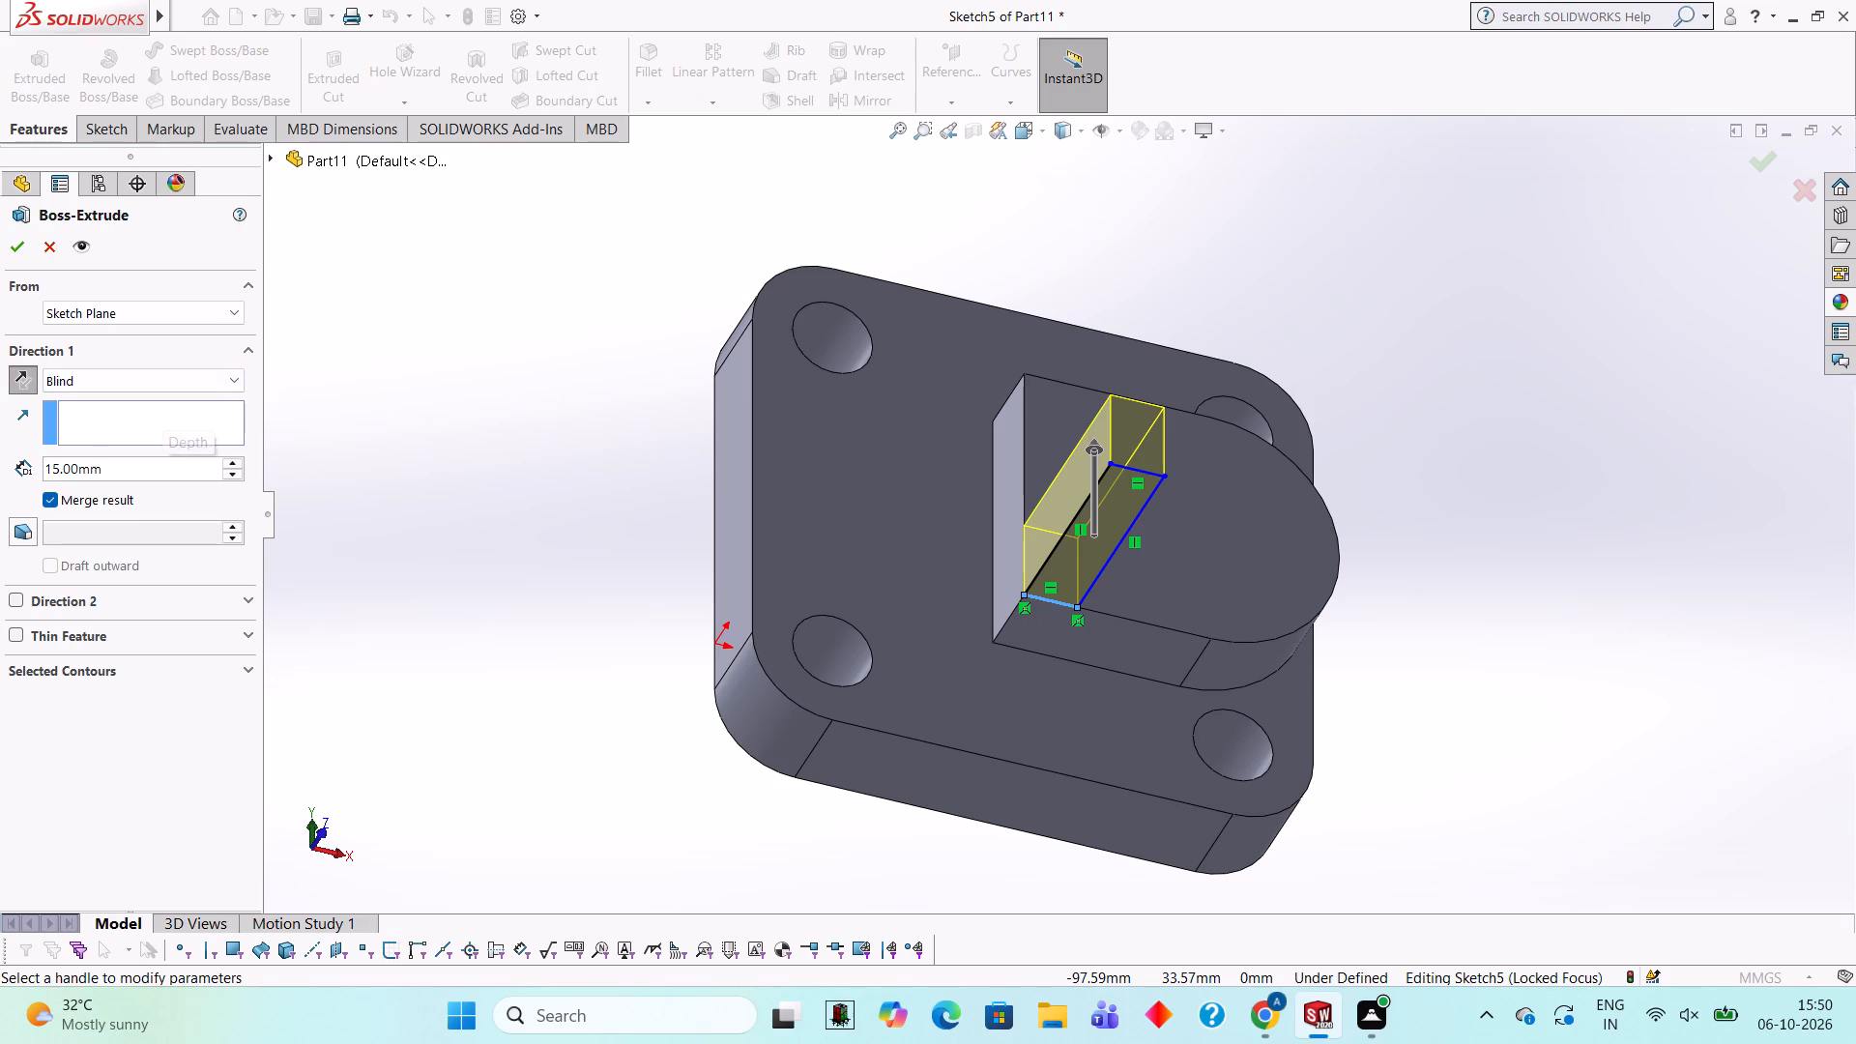
pyautogui.press('BackSpace')
pyautogui.press('BackSpace')
pyautogui.press('BackSpace')
pyautogui.press('BackSpace')
pyautogui.press('BackSpace')
pyautogui.press('BackSpace')
pyautogui.press('BackSpace')
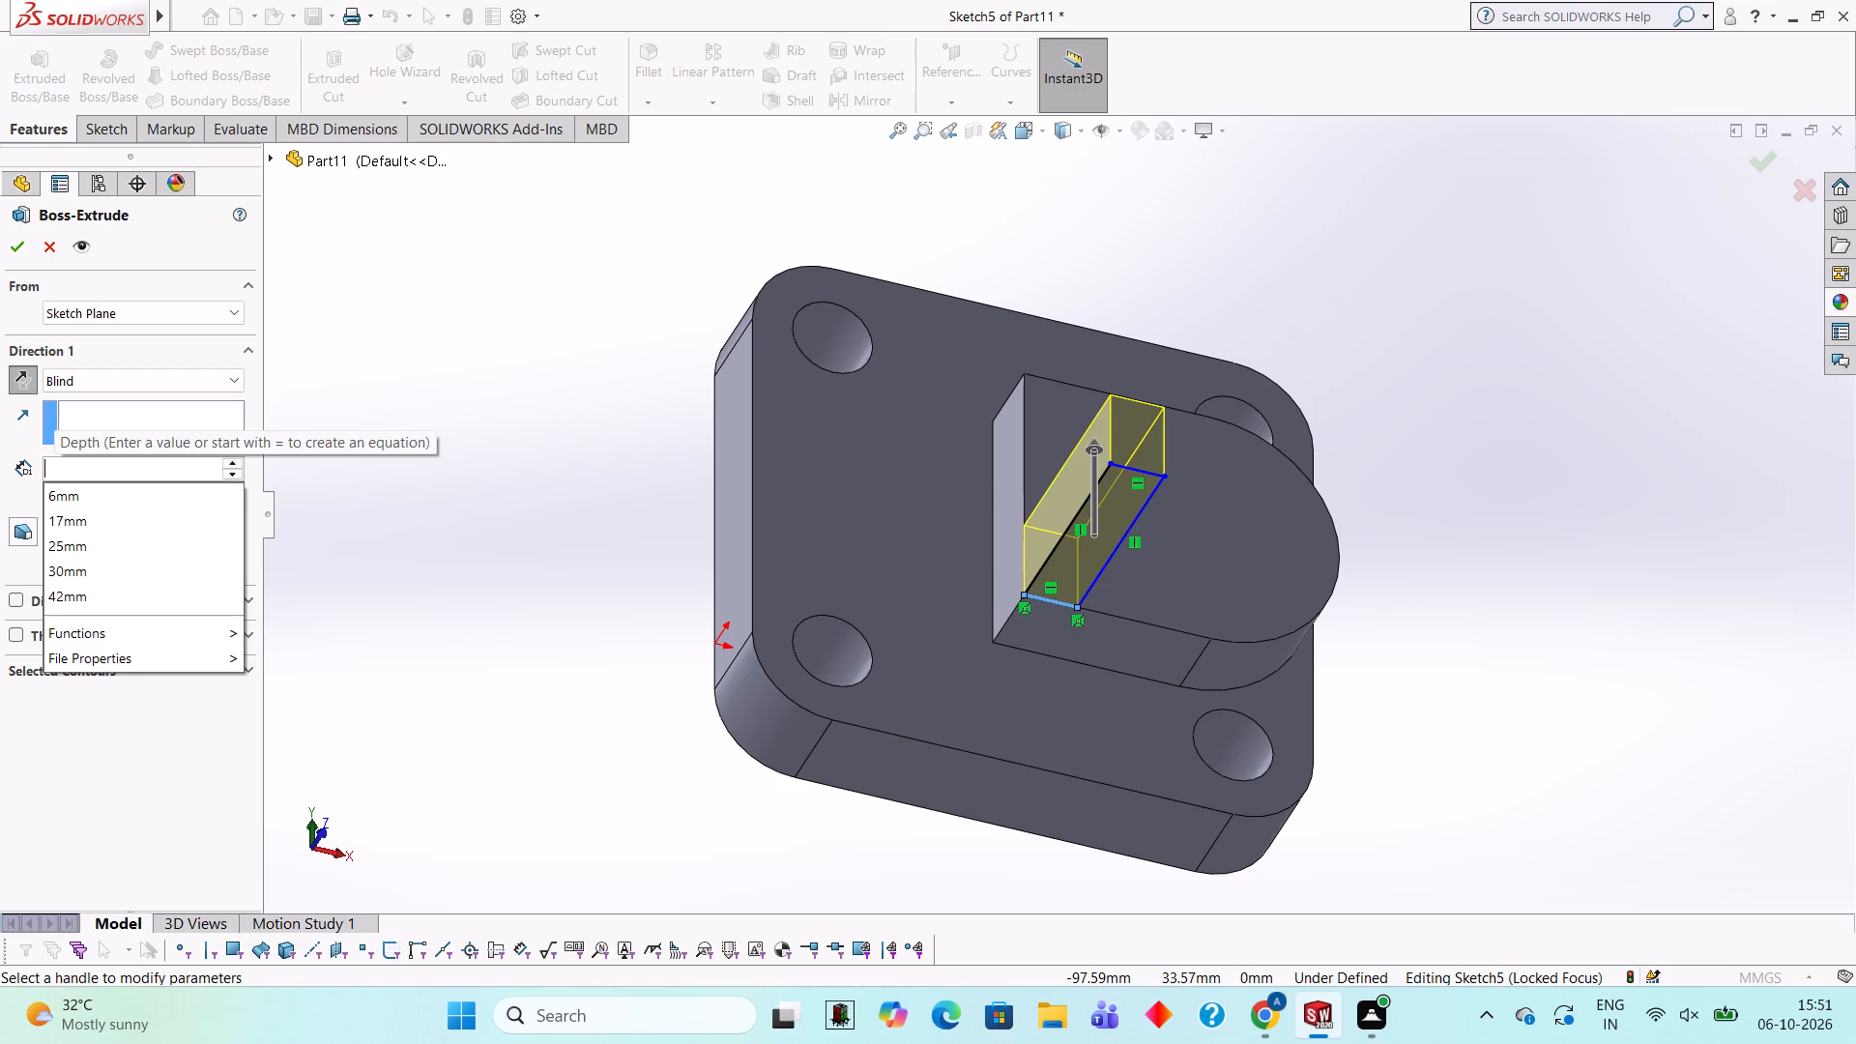
pyautogui.write('40')
pyautogui.press('Return')
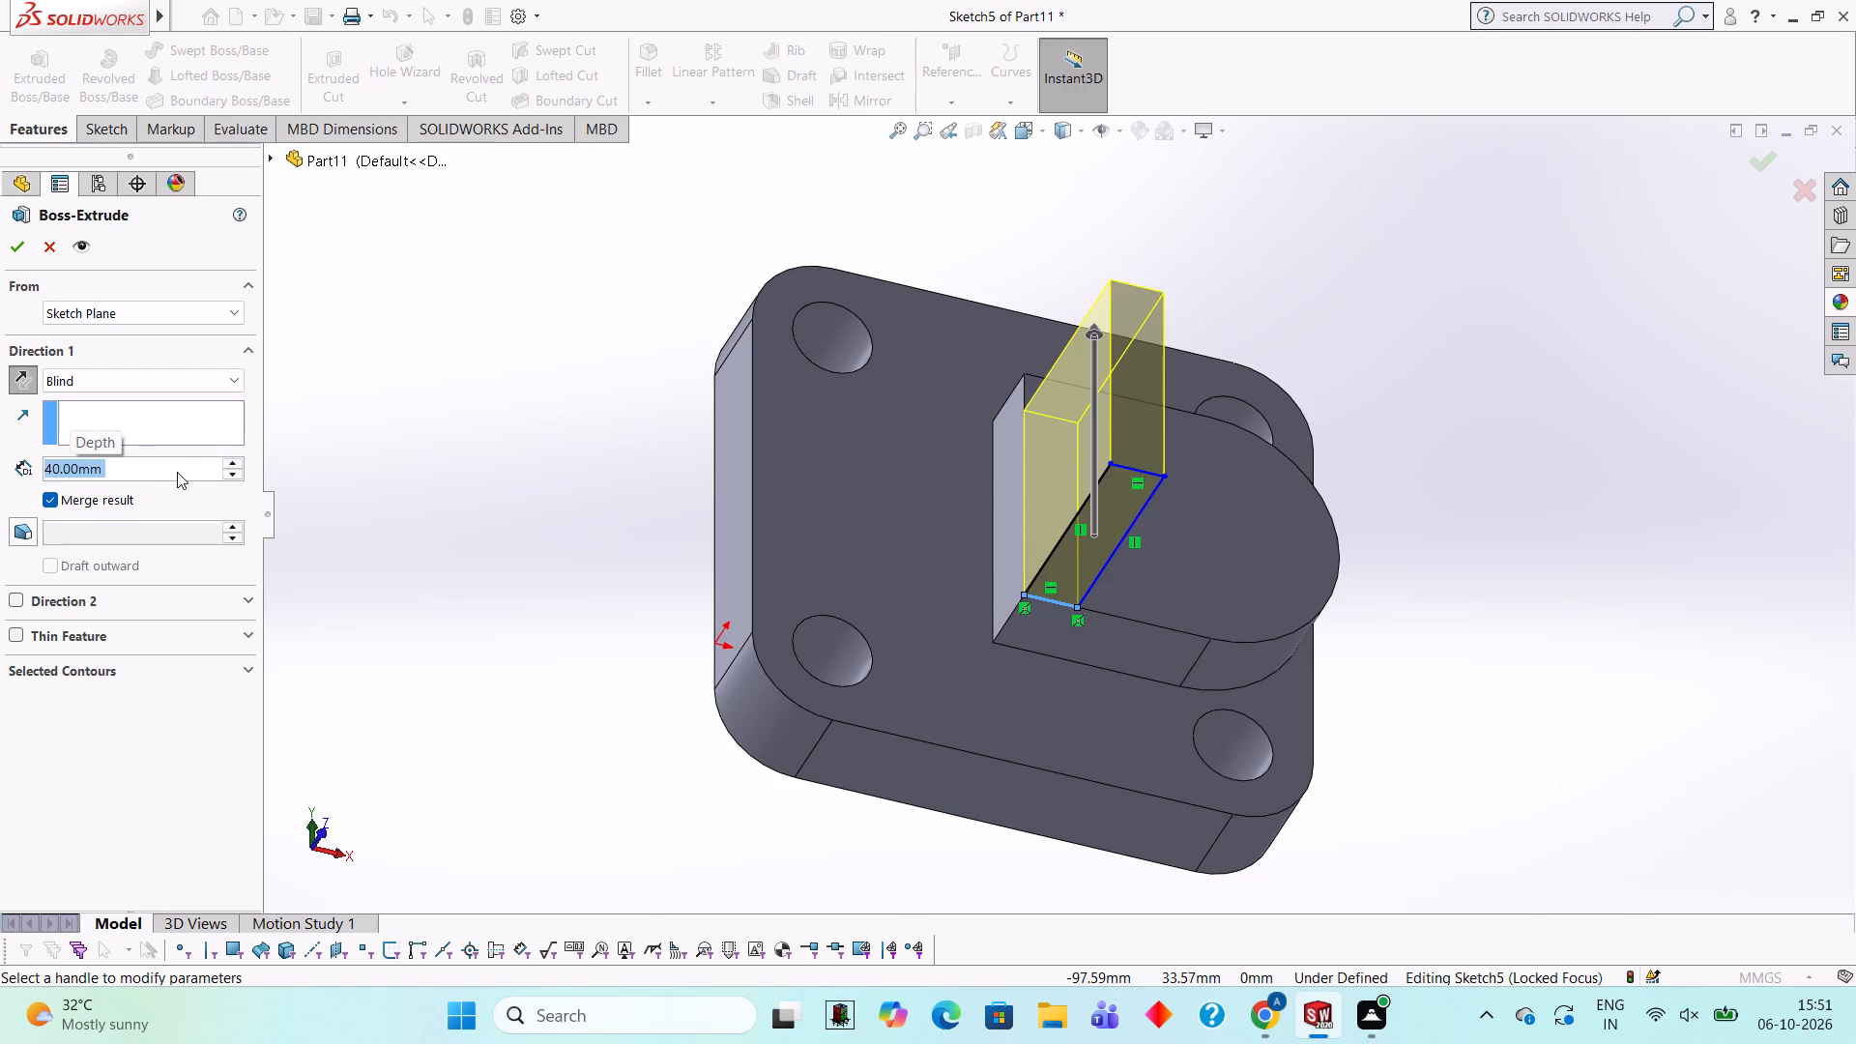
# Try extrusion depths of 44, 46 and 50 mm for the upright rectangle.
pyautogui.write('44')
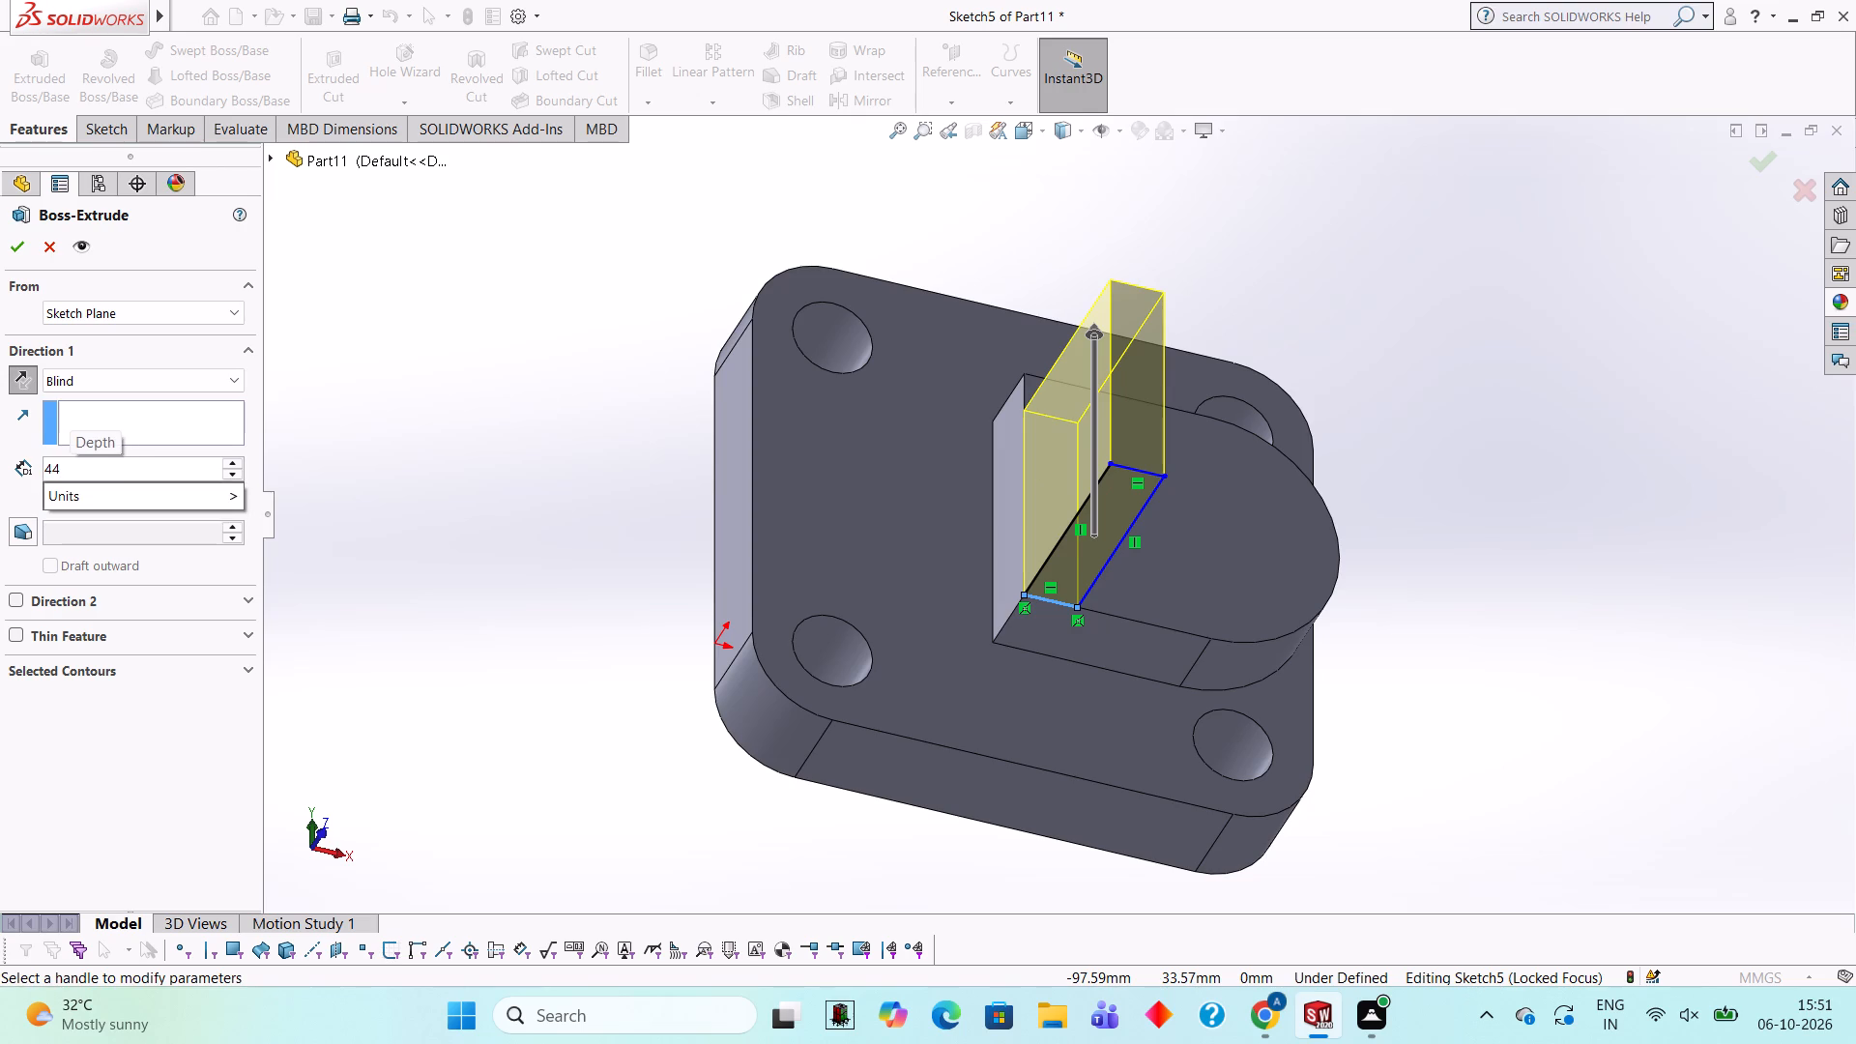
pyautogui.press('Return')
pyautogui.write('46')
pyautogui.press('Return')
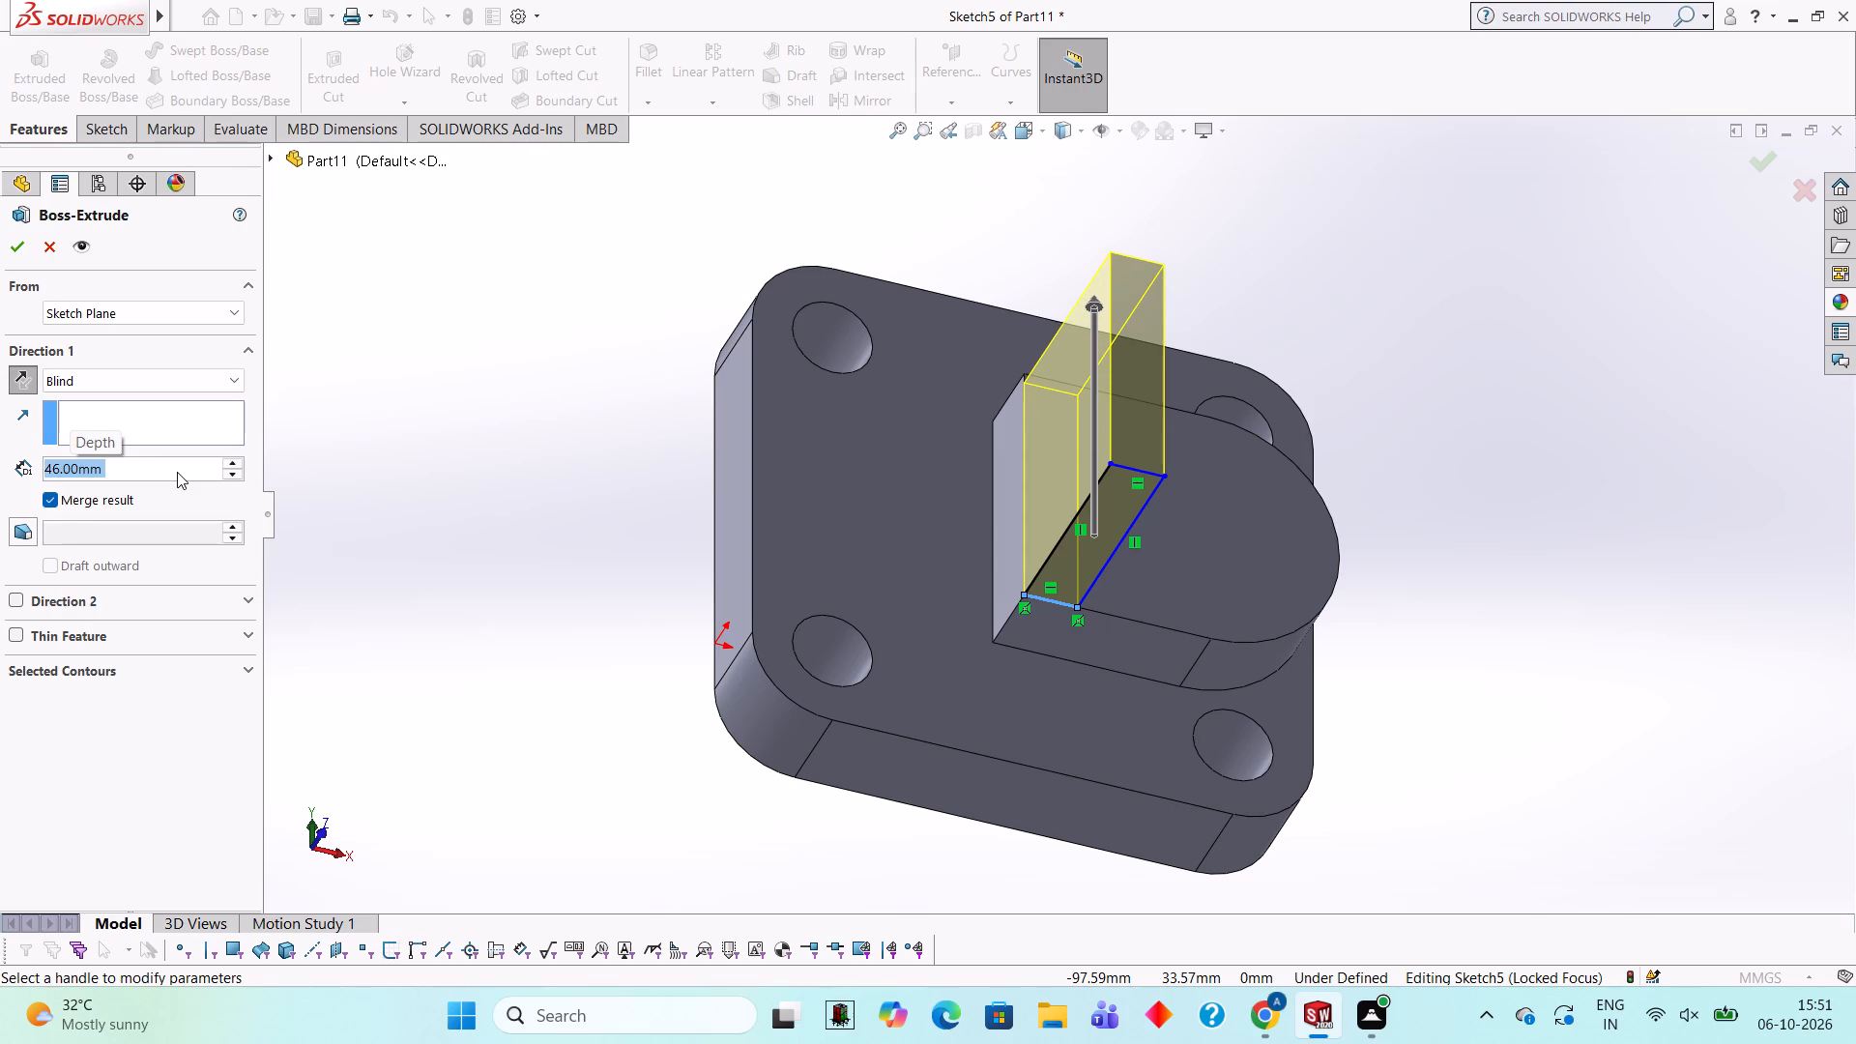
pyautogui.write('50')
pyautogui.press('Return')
# Set the extrusion depth to 48 mm to match the boss's full width and create the upright wall, merged with the part.
pyautogui.moveTo(647, 405); pyautogui.dragTo(649, 589, button='middle')
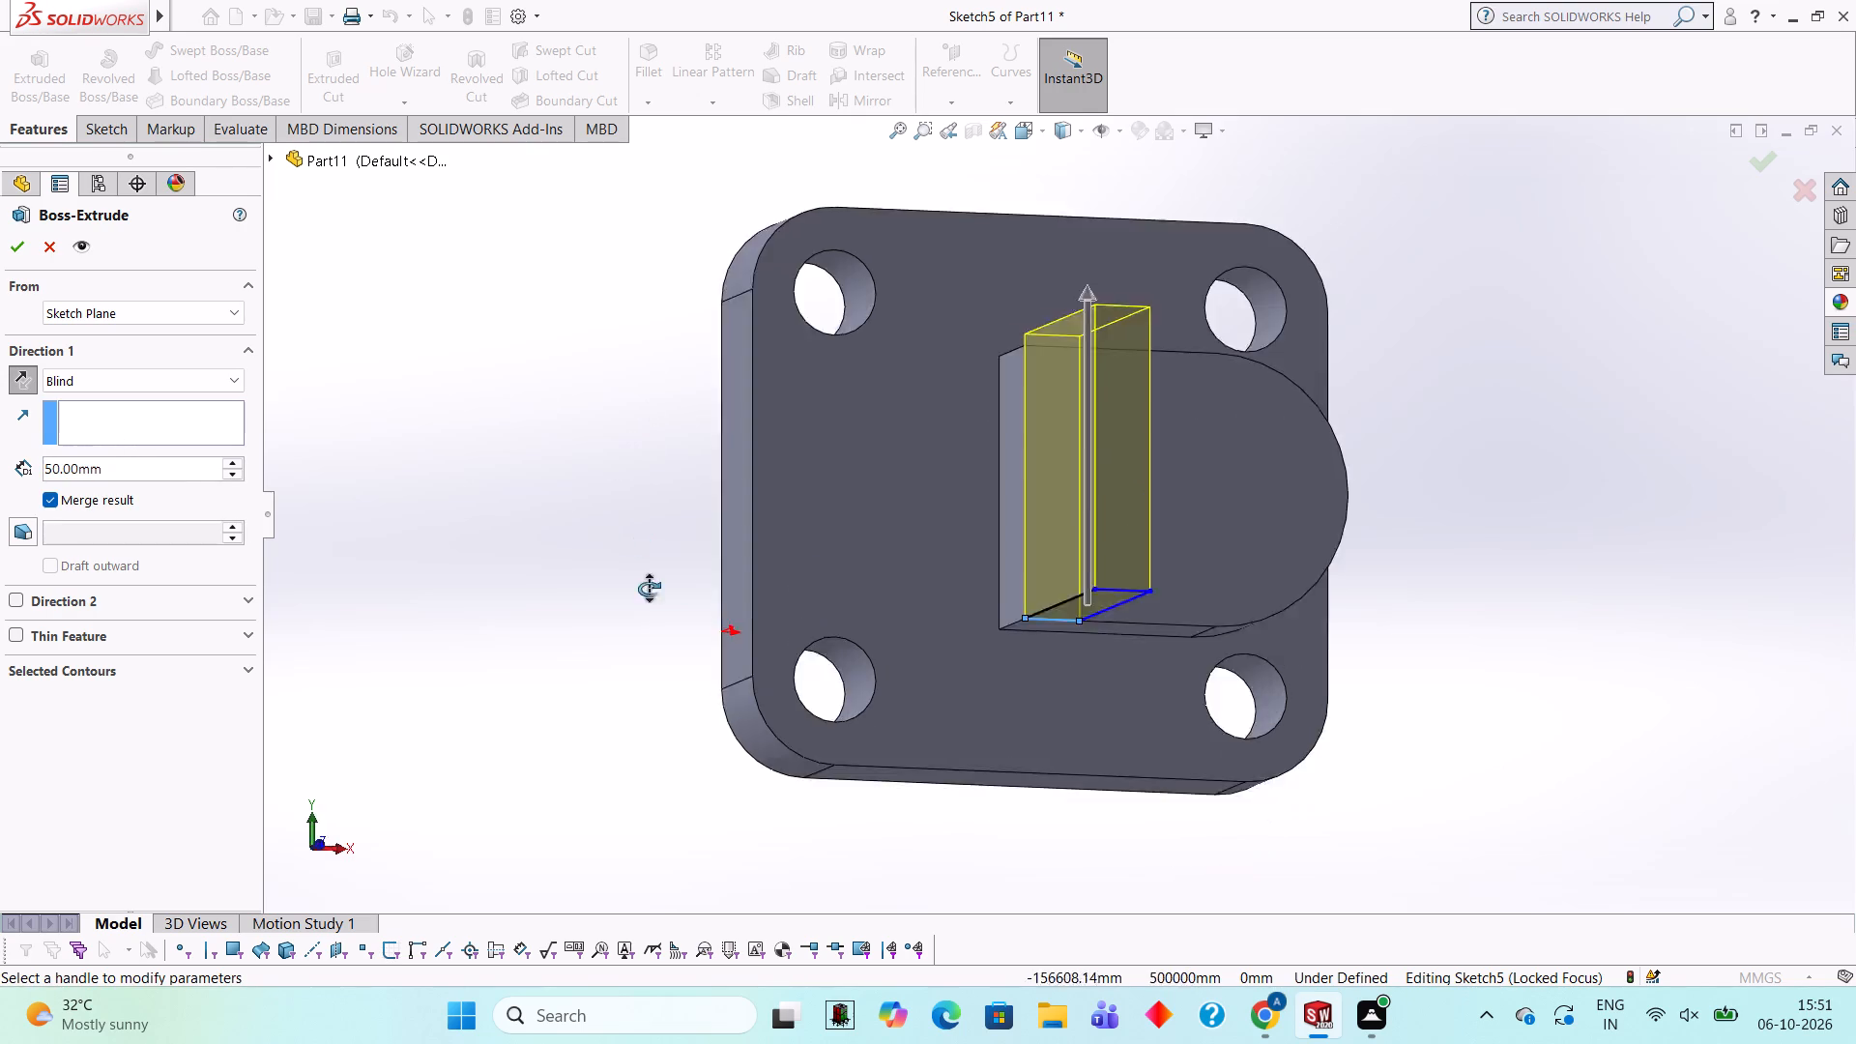
pyautogui.moveTo(649, 589); pyautogui.dragTo(655, 656, button='middle')
pyautogui.moveTo(487, 361); pyautogui.dragTo(603, 337, button='middle')
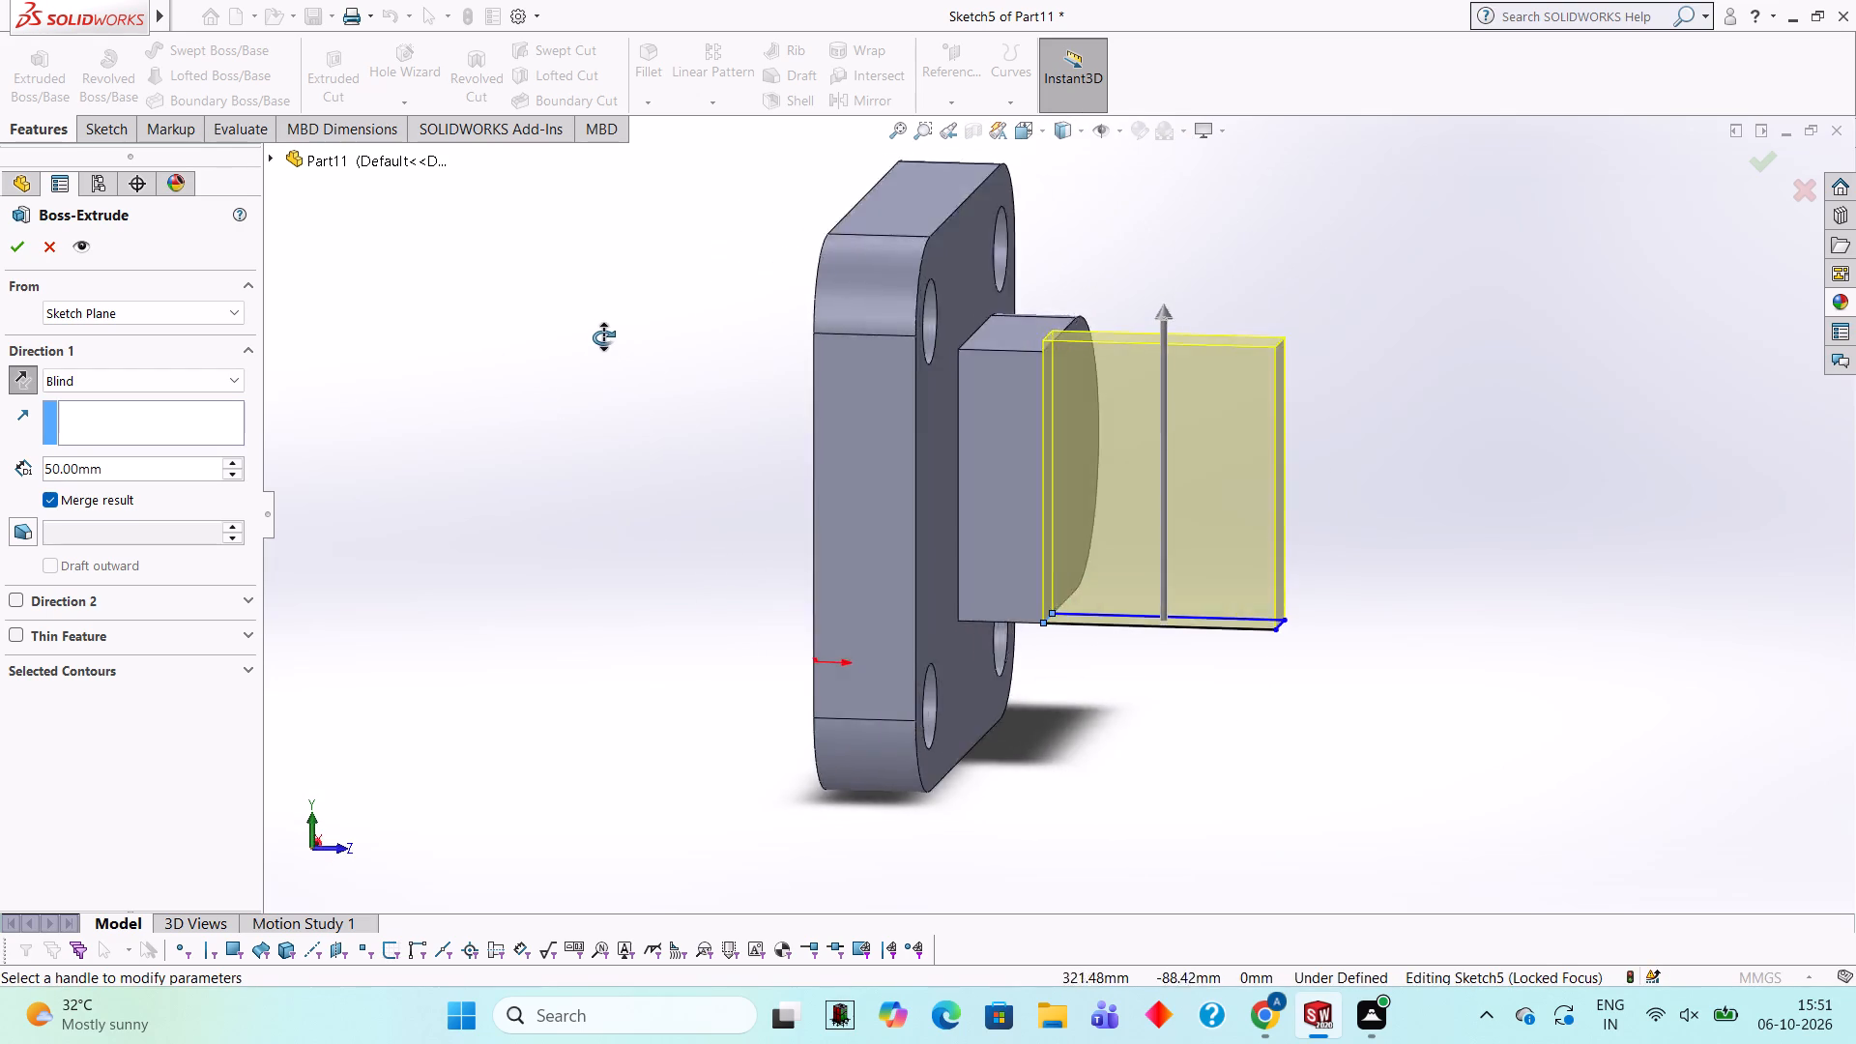
pyautogui.moveTo(603, 337); pyautogui.dragTo(623, 314, button='middle')
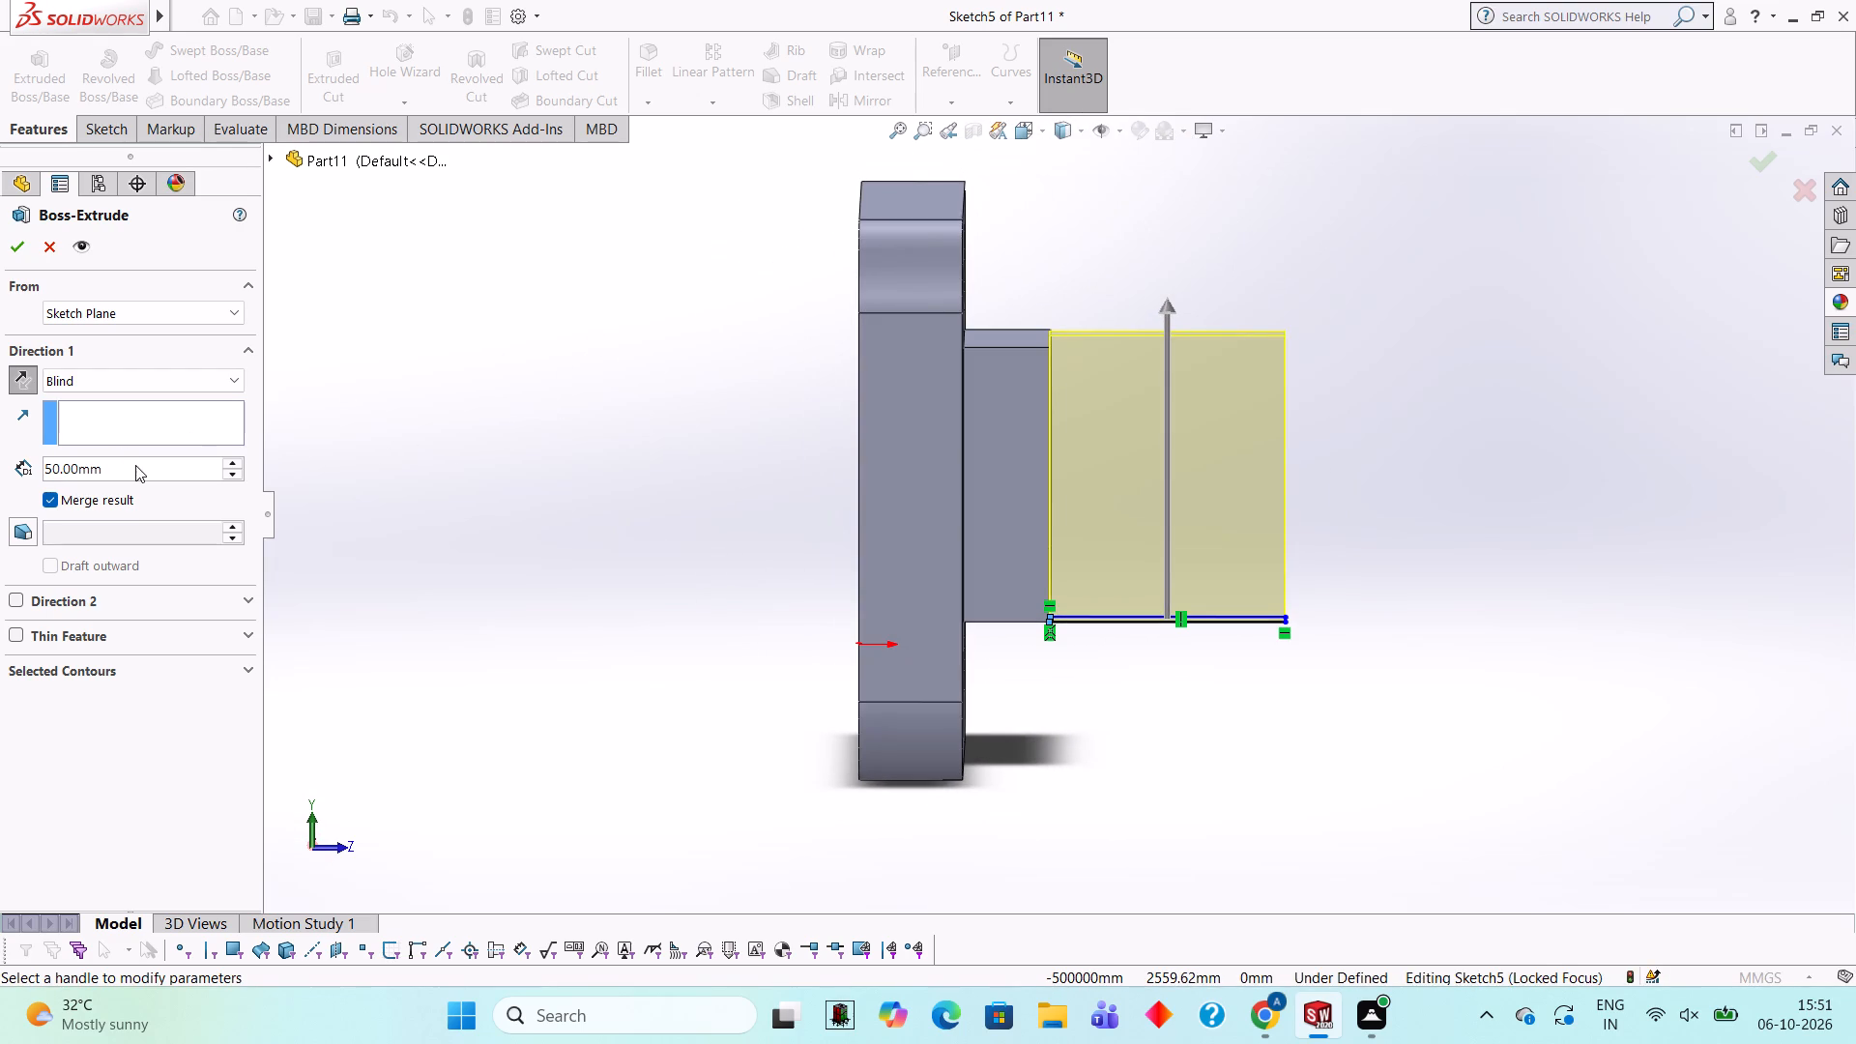
pyautogui.click(135, 465)
pyautogui.press('BackSpace')
pyautogui.press('BackSpace')
pyautogui.press('BackSpace')
pyautogui.press('BackSpace')
pyautogui.press('BackSpace')
pyautogui.press('BackSpace')
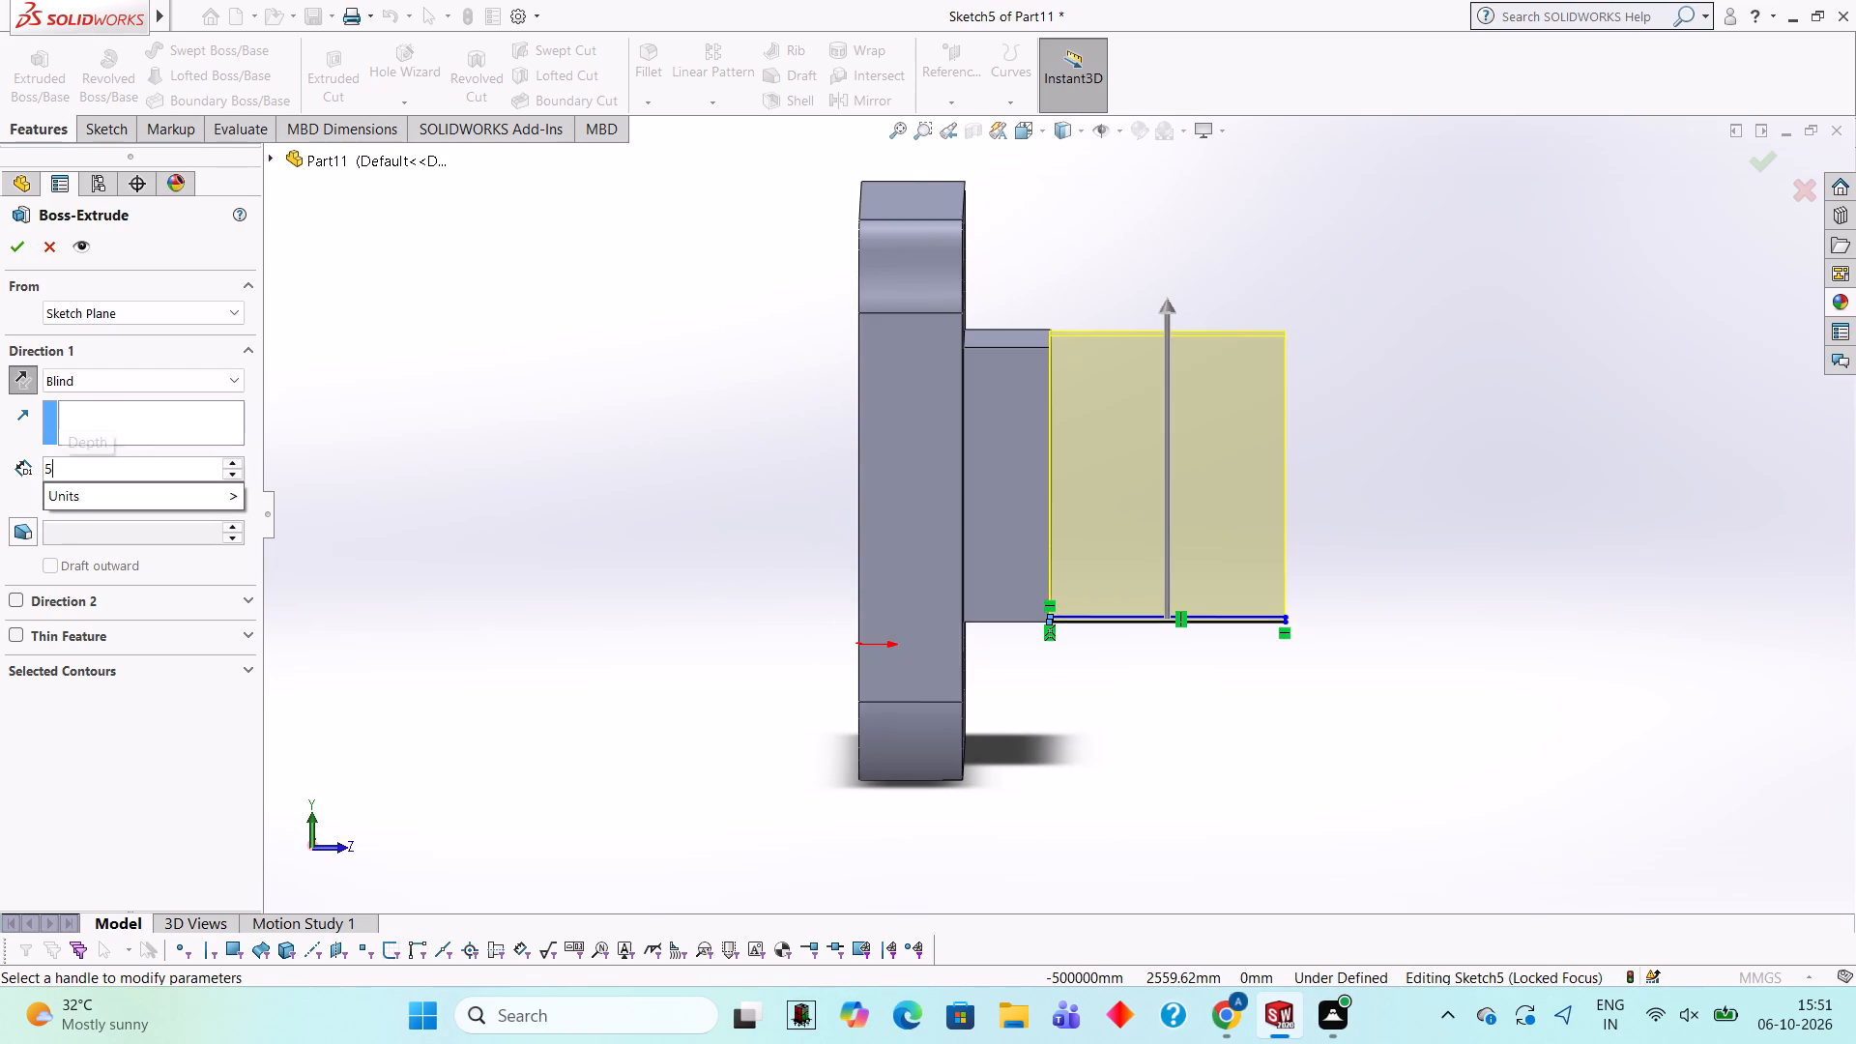
pyautogui.press('BackSpace')
pyautogui.press('BackSpace')
pyautogui.write('48')
pyautogui.press('Return')
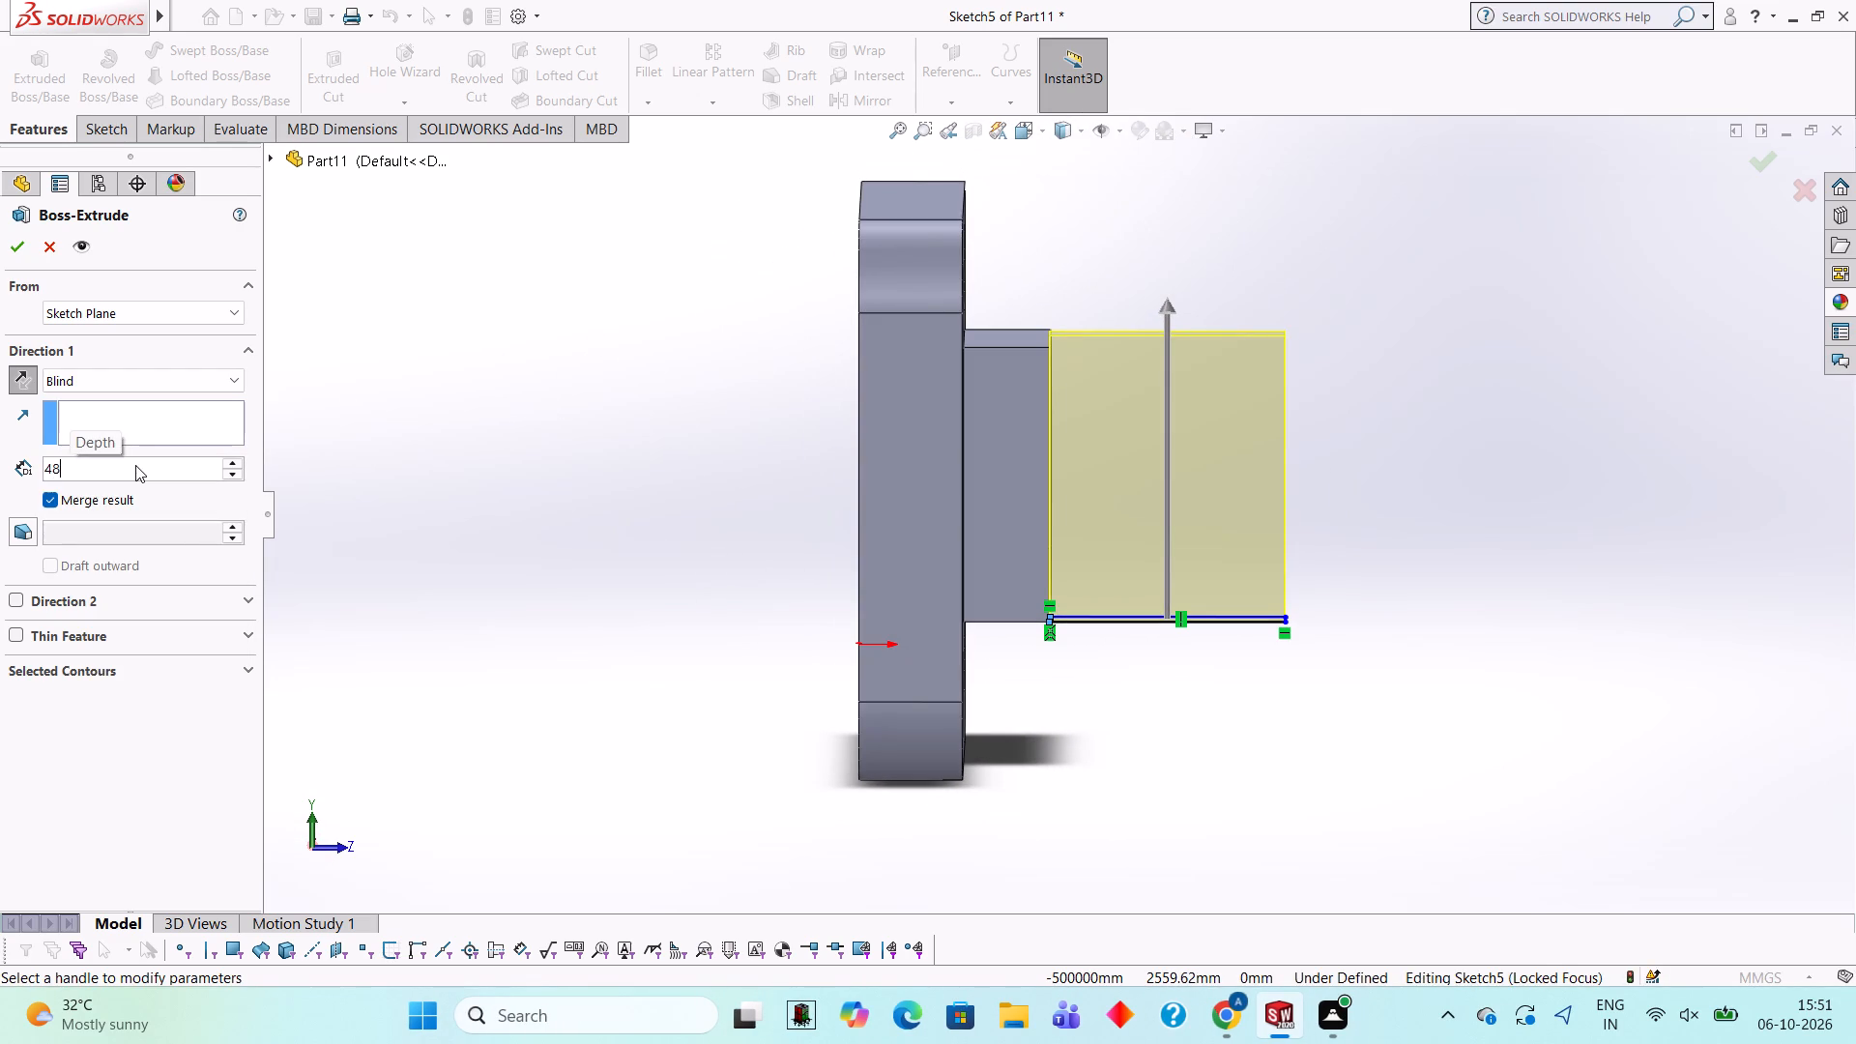
pyautogui.moveTo(894, 362); pyautogui.dragTo(764, 406, button='middle')
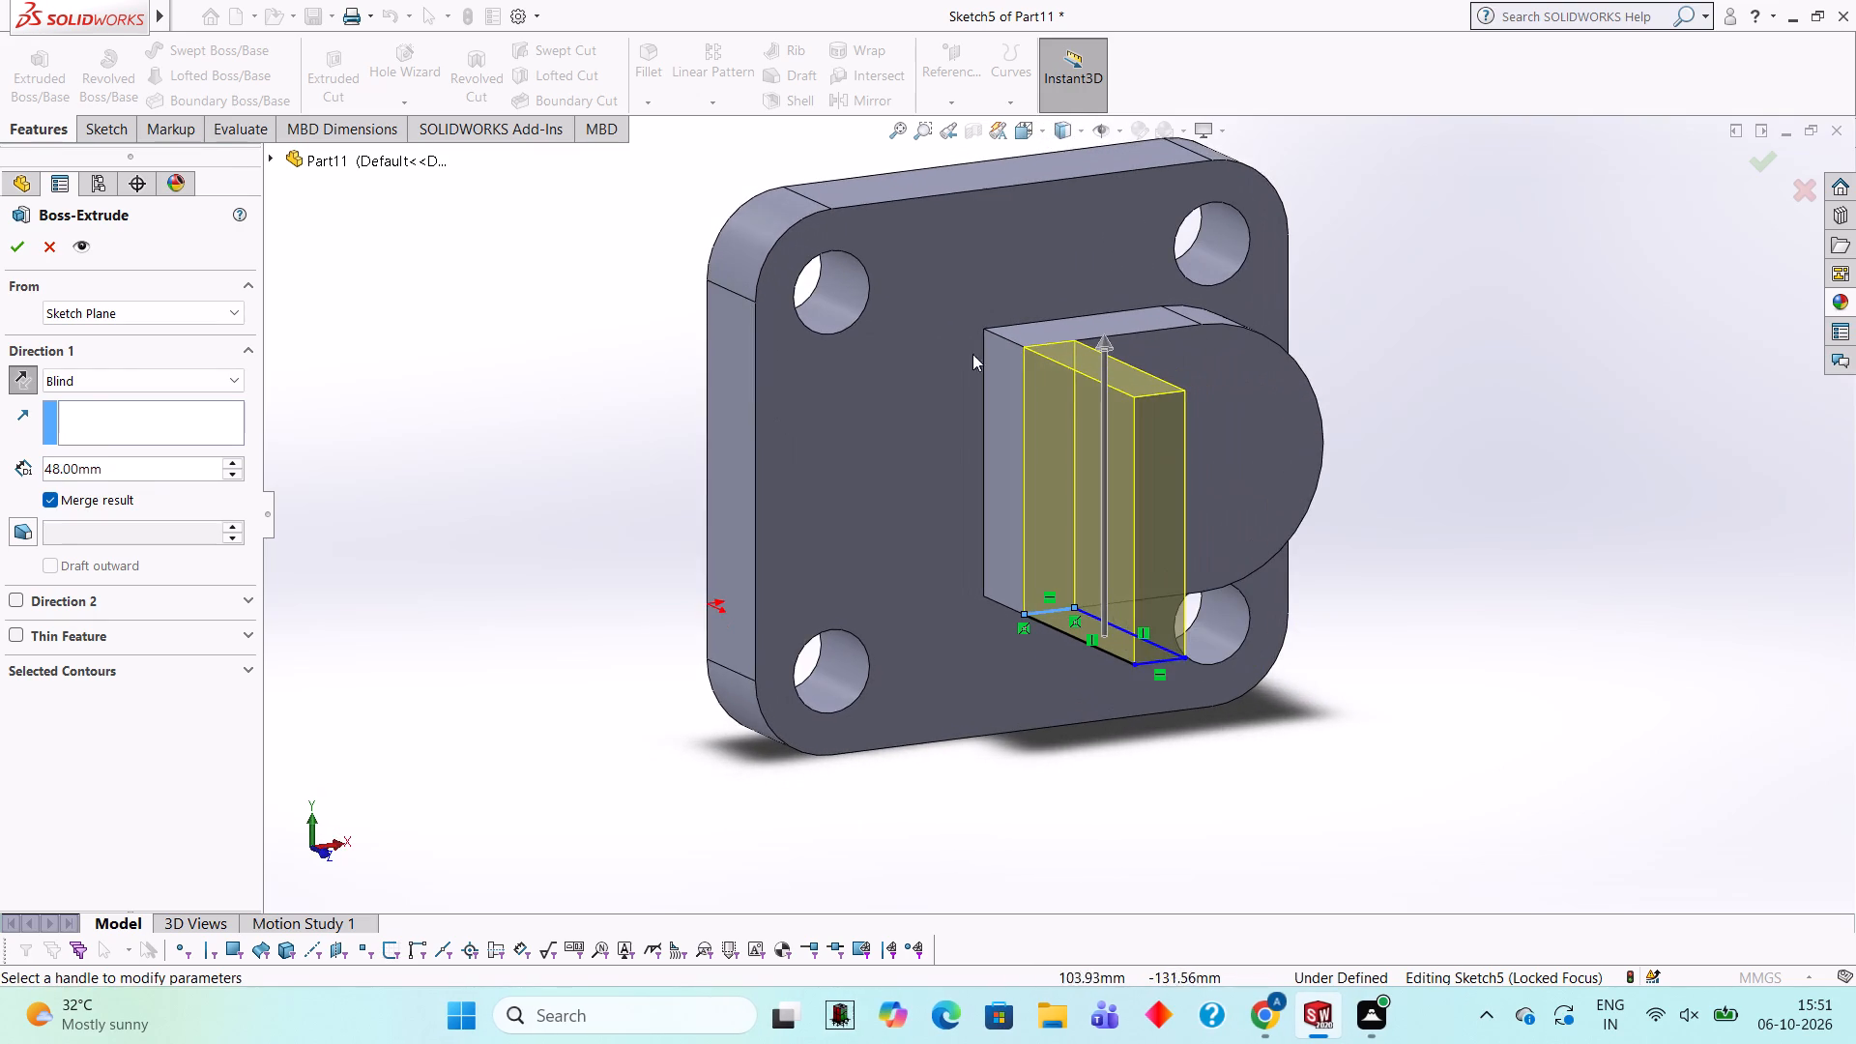
pyautogui.moveTo(1406, 275); pyautogui.dragTo(1358, 190, button='middle')
pyautogui.moveTo(1389, 614); pyautogui.dragTo(1349, 256, button='middle')
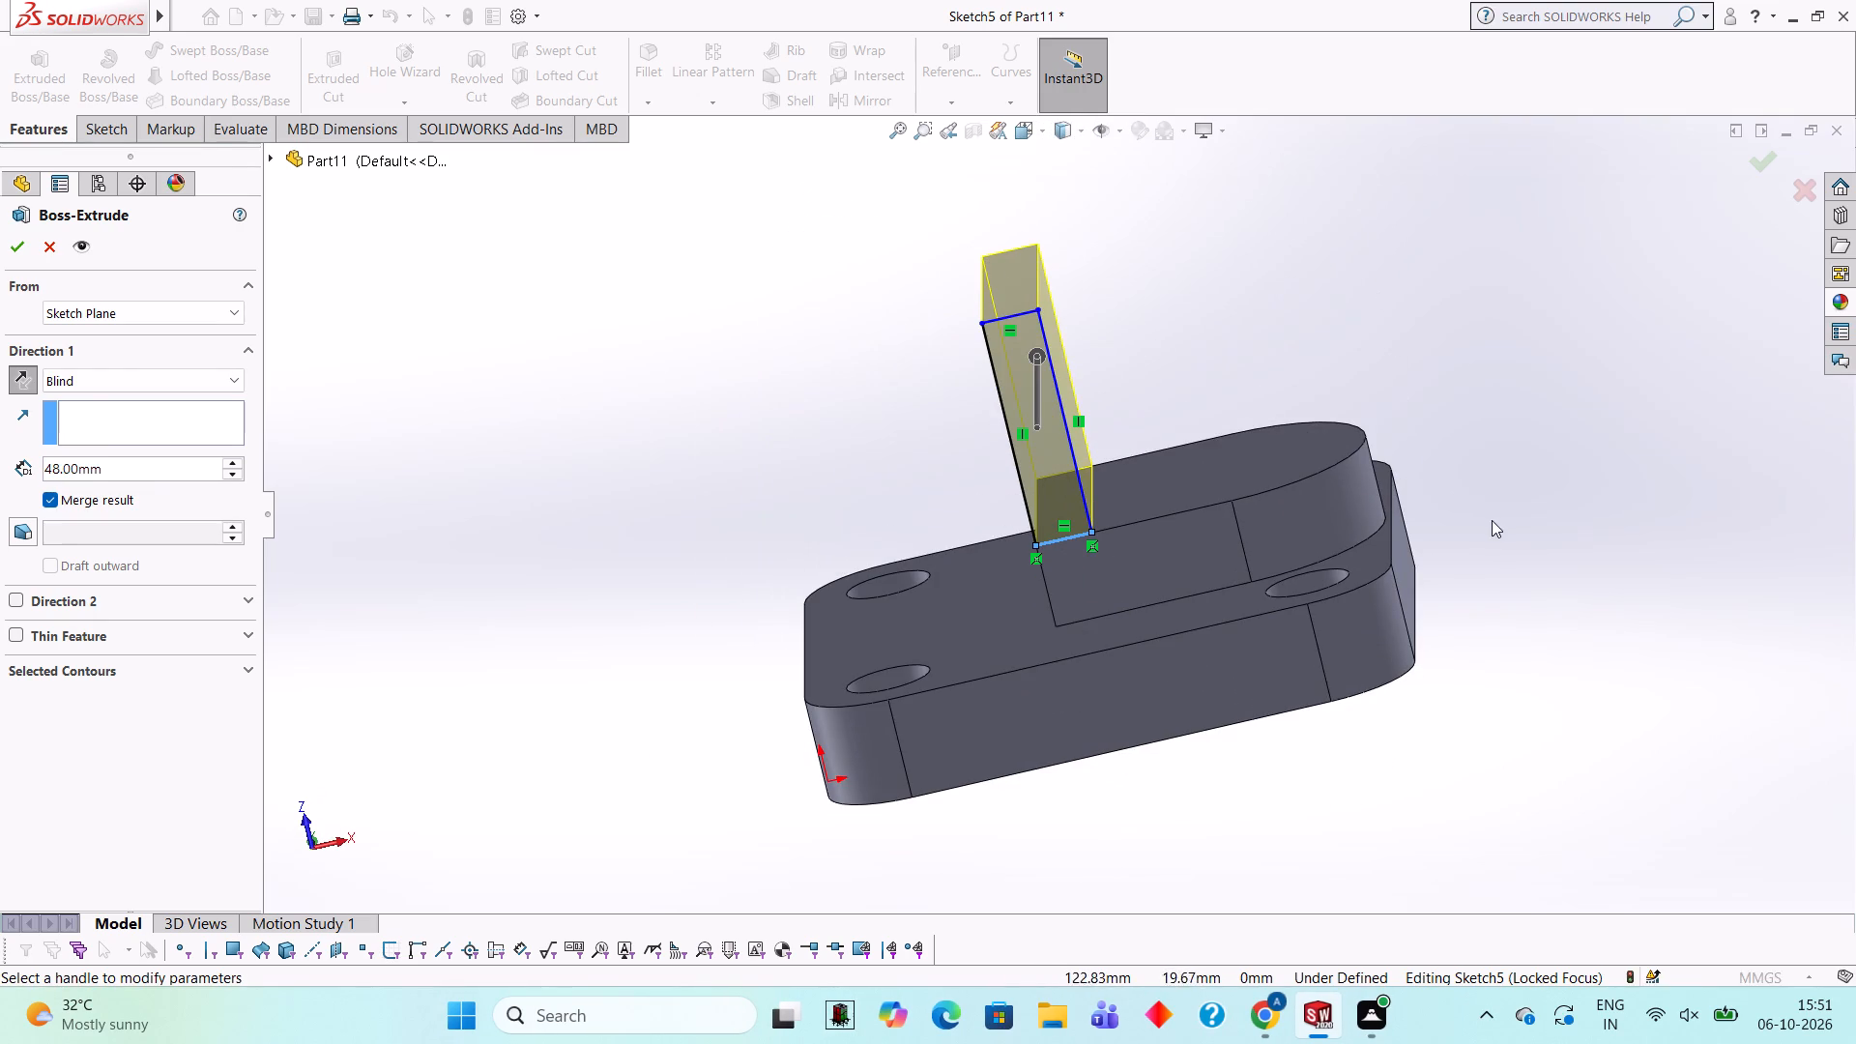
pyautogui.click(25, 244)
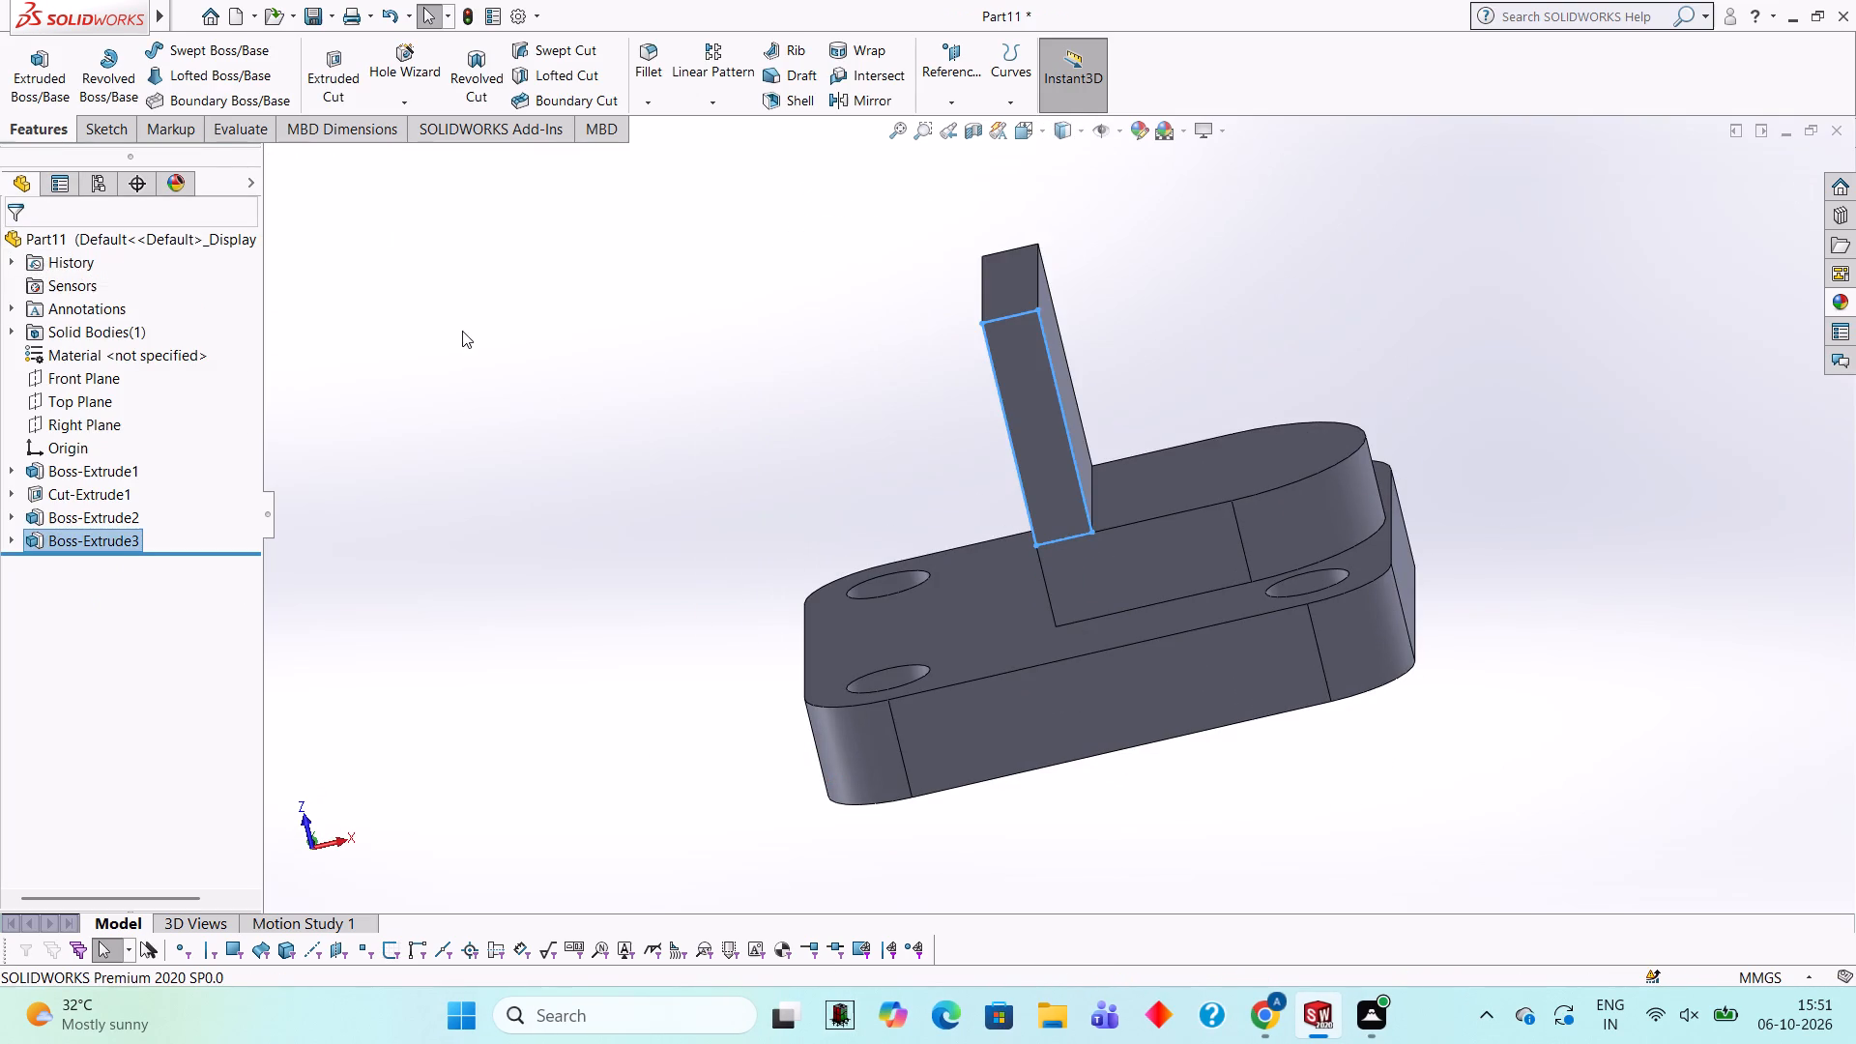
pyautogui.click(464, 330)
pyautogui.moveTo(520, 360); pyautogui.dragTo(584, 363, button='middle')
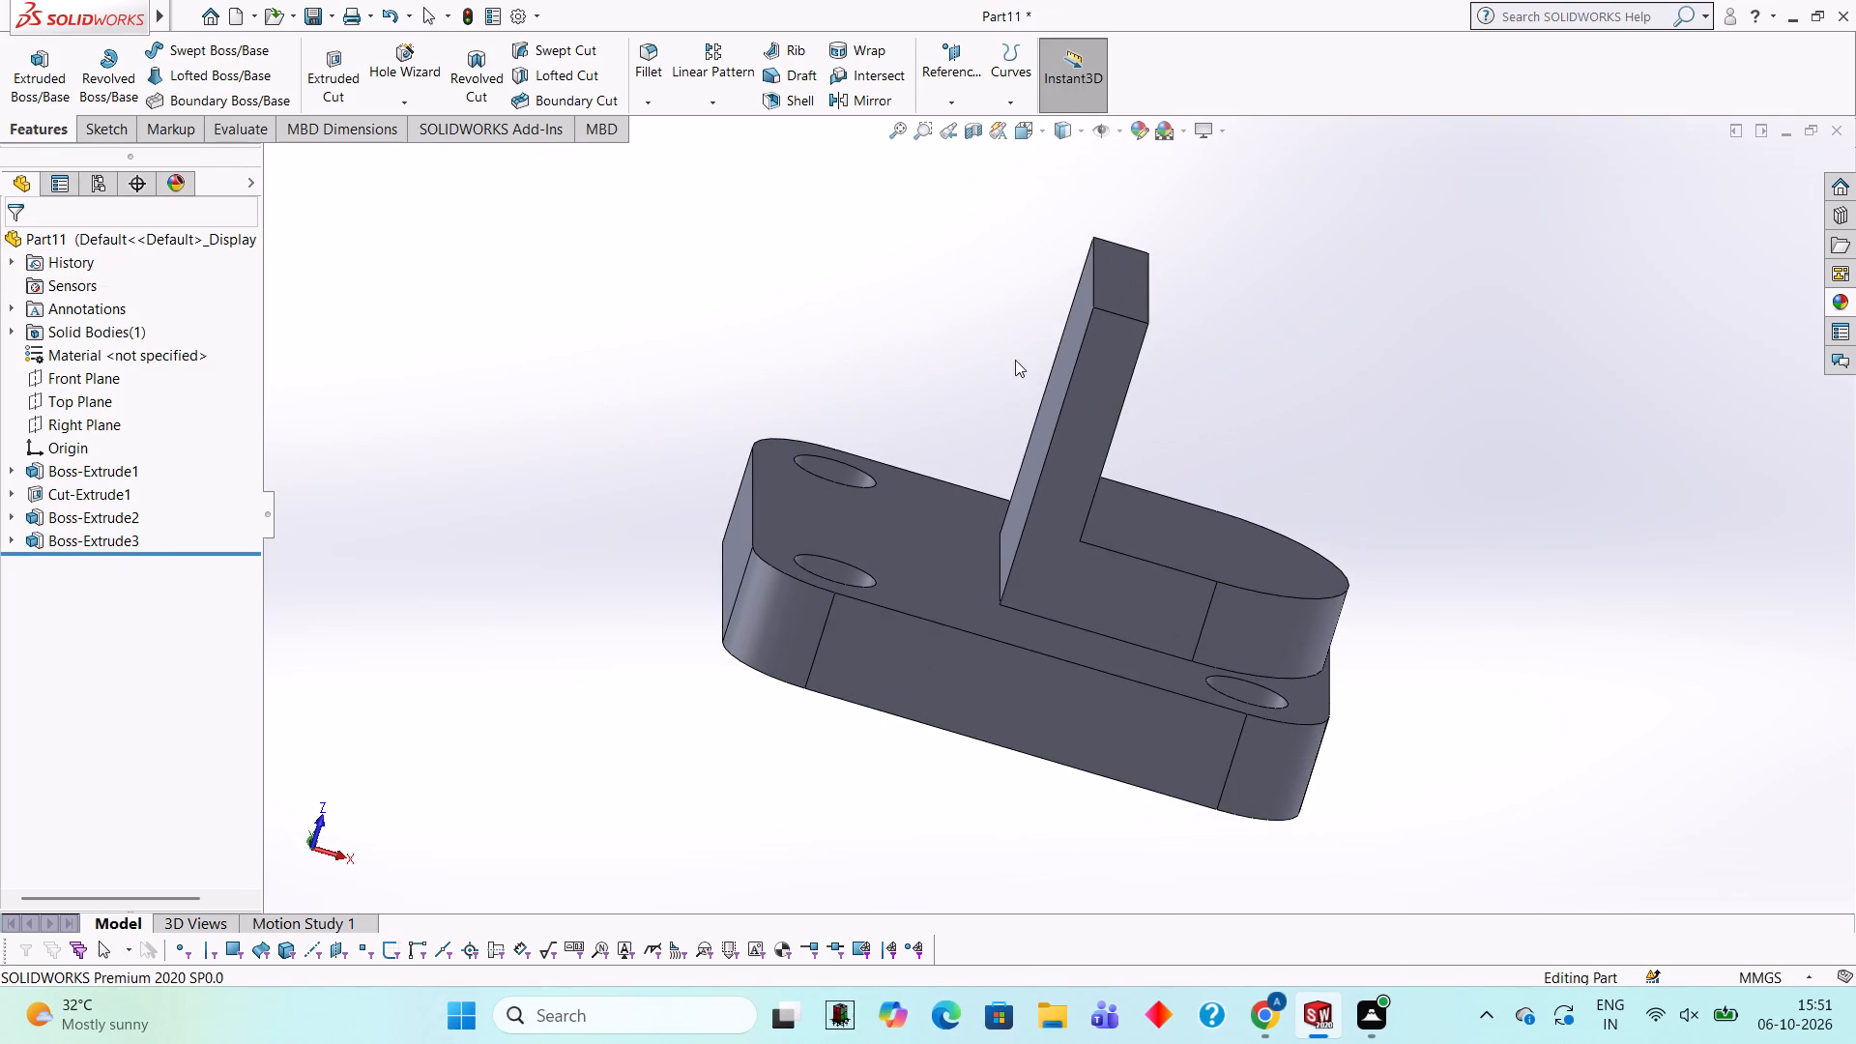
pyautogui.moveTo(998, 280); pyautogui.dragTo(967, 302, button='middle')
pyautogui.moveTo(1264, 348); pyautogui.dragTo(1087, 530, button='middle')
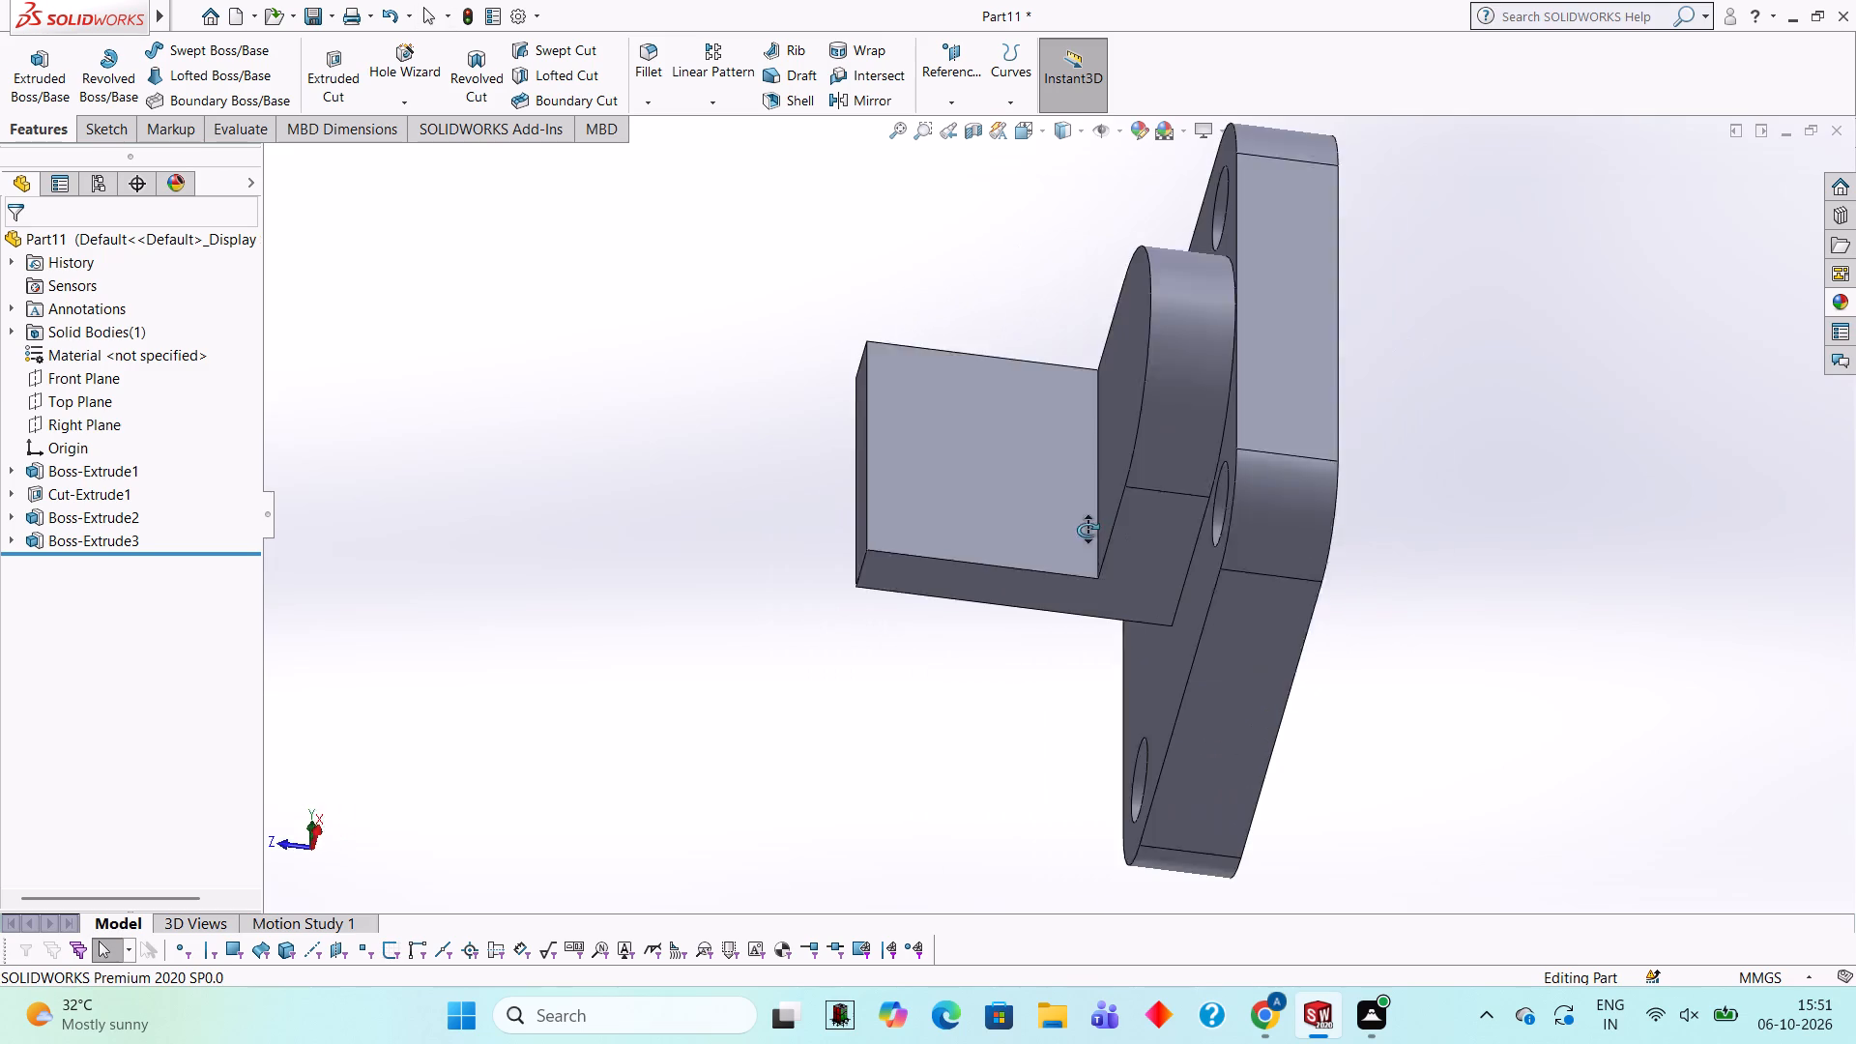
# Sketch a 41 x 48 mm rectangle tracing the upright wall's large face that looks toward the boss's rounded end.
pyautogui.moveTo(1087, 530); pyautogui.dragTo(1090, 547, button='middle')
pyautogui.click(945, 412)
pyautogui.click(1021, 358)
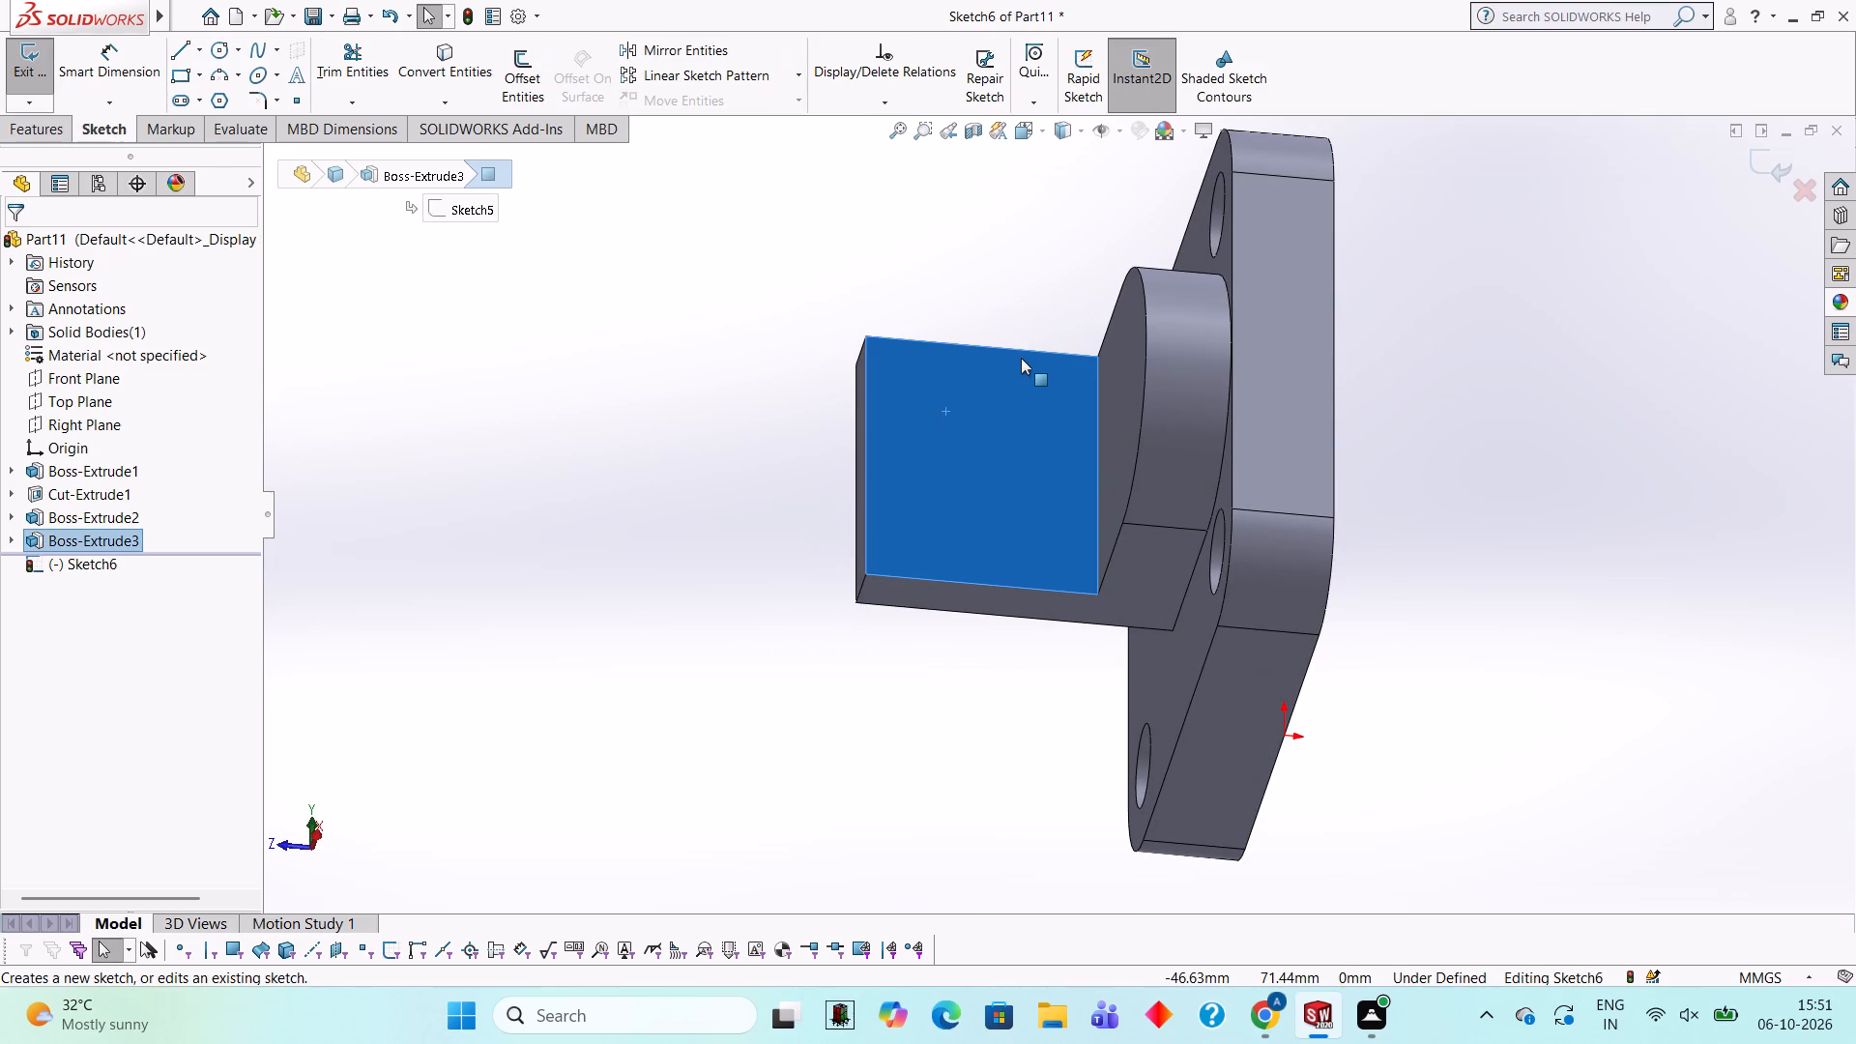
pyautogui.hotkey('ctrl', '8')
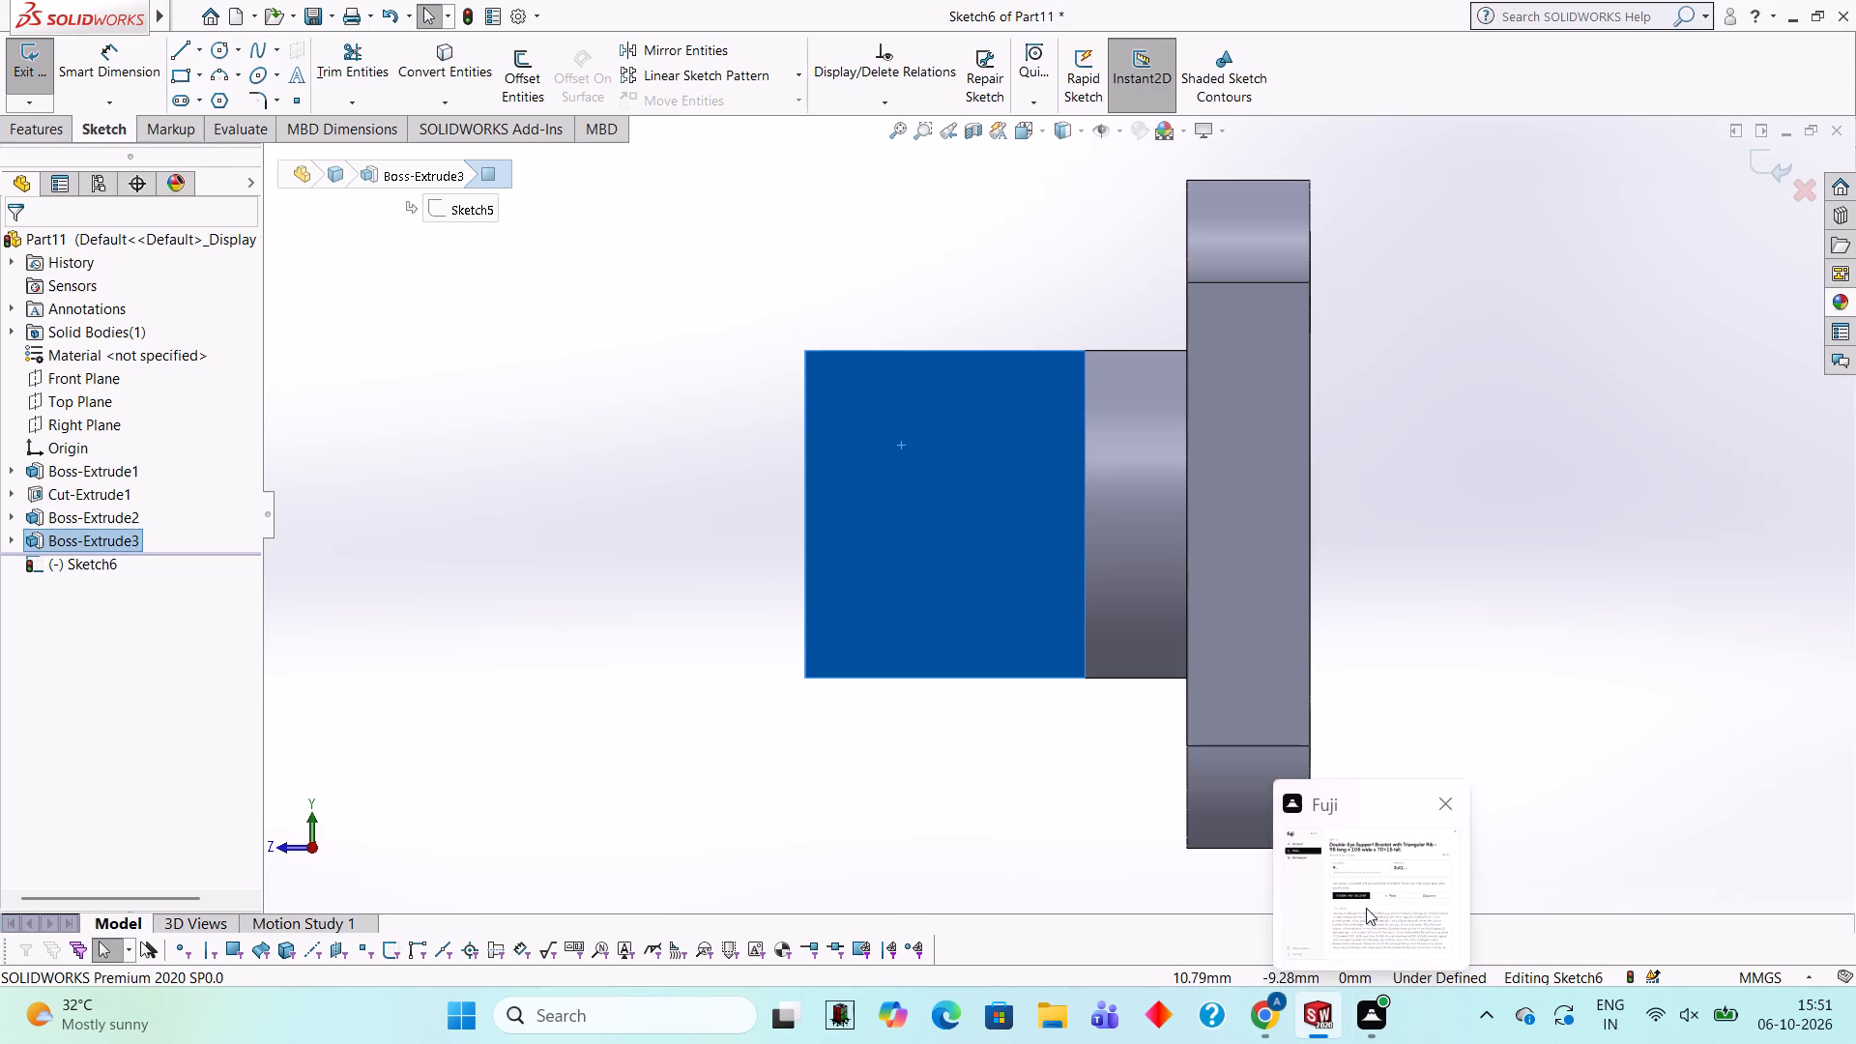
pyautogui.click(180, 45)
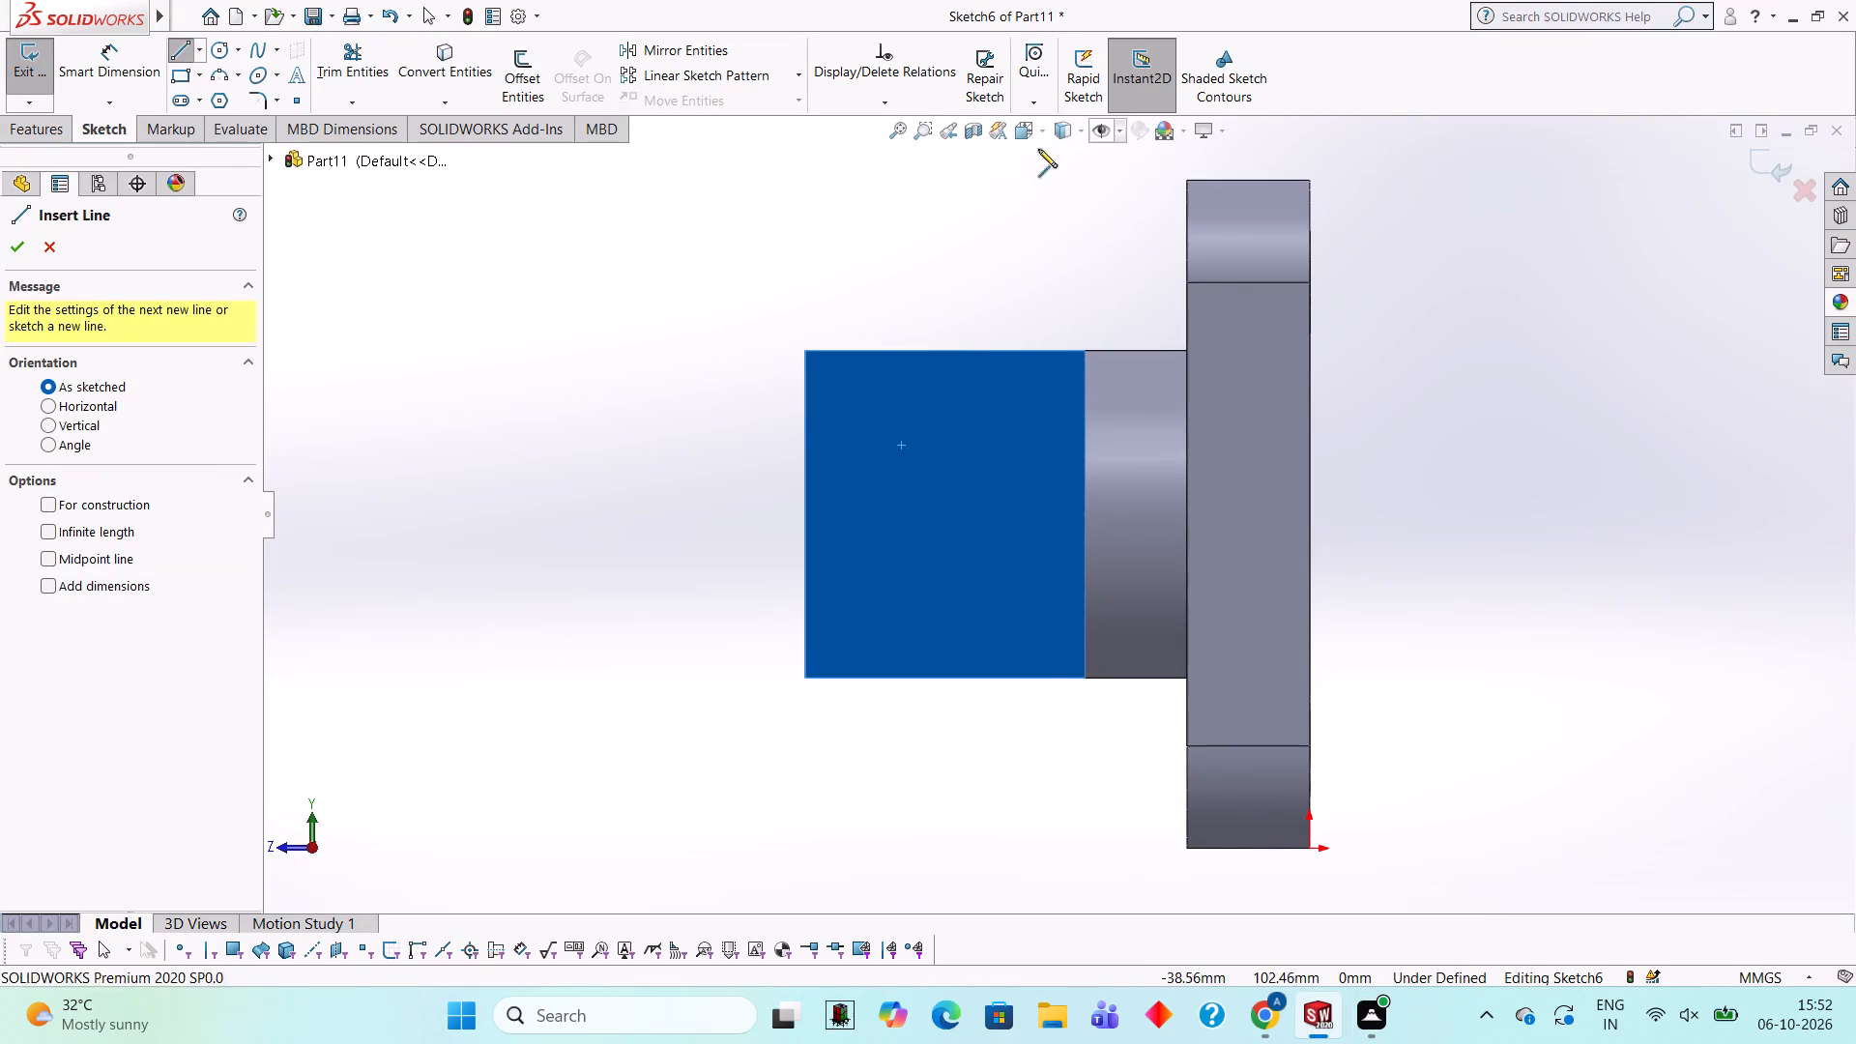
pyautogui.click(808, 352)
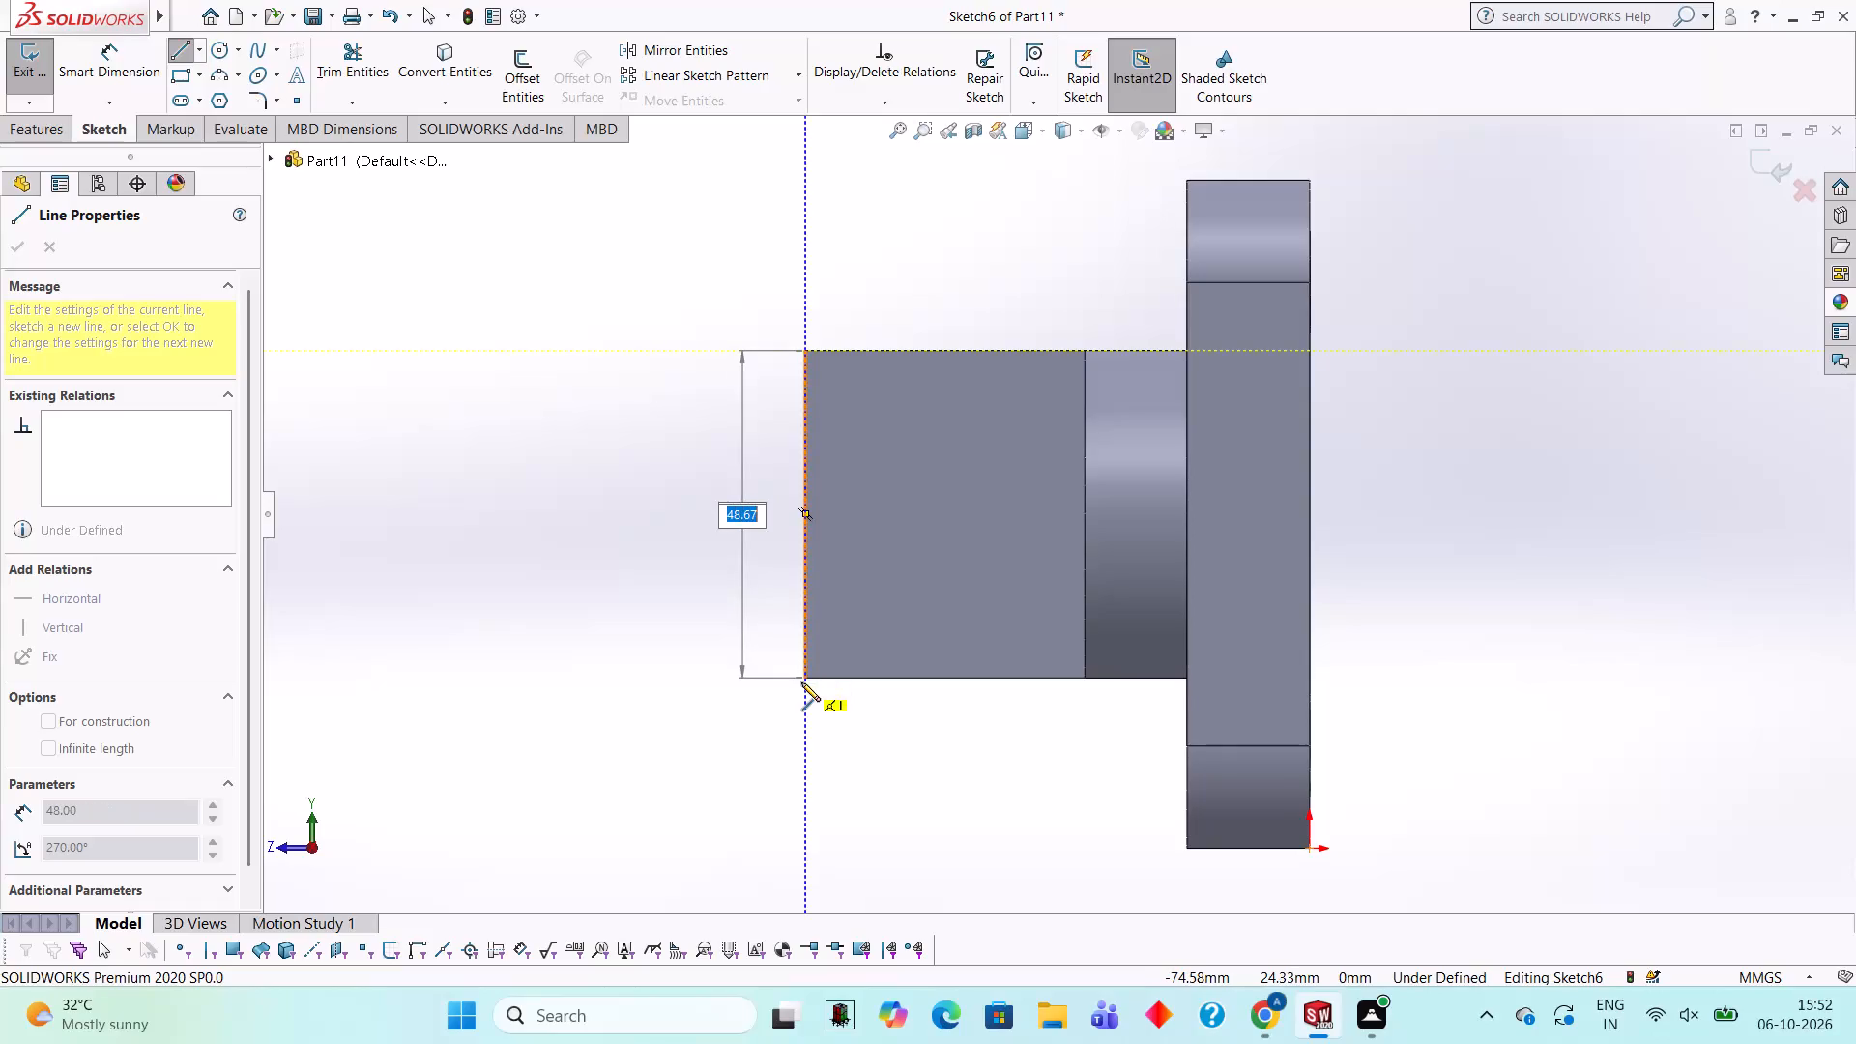
pyautogui.click(803, 676)
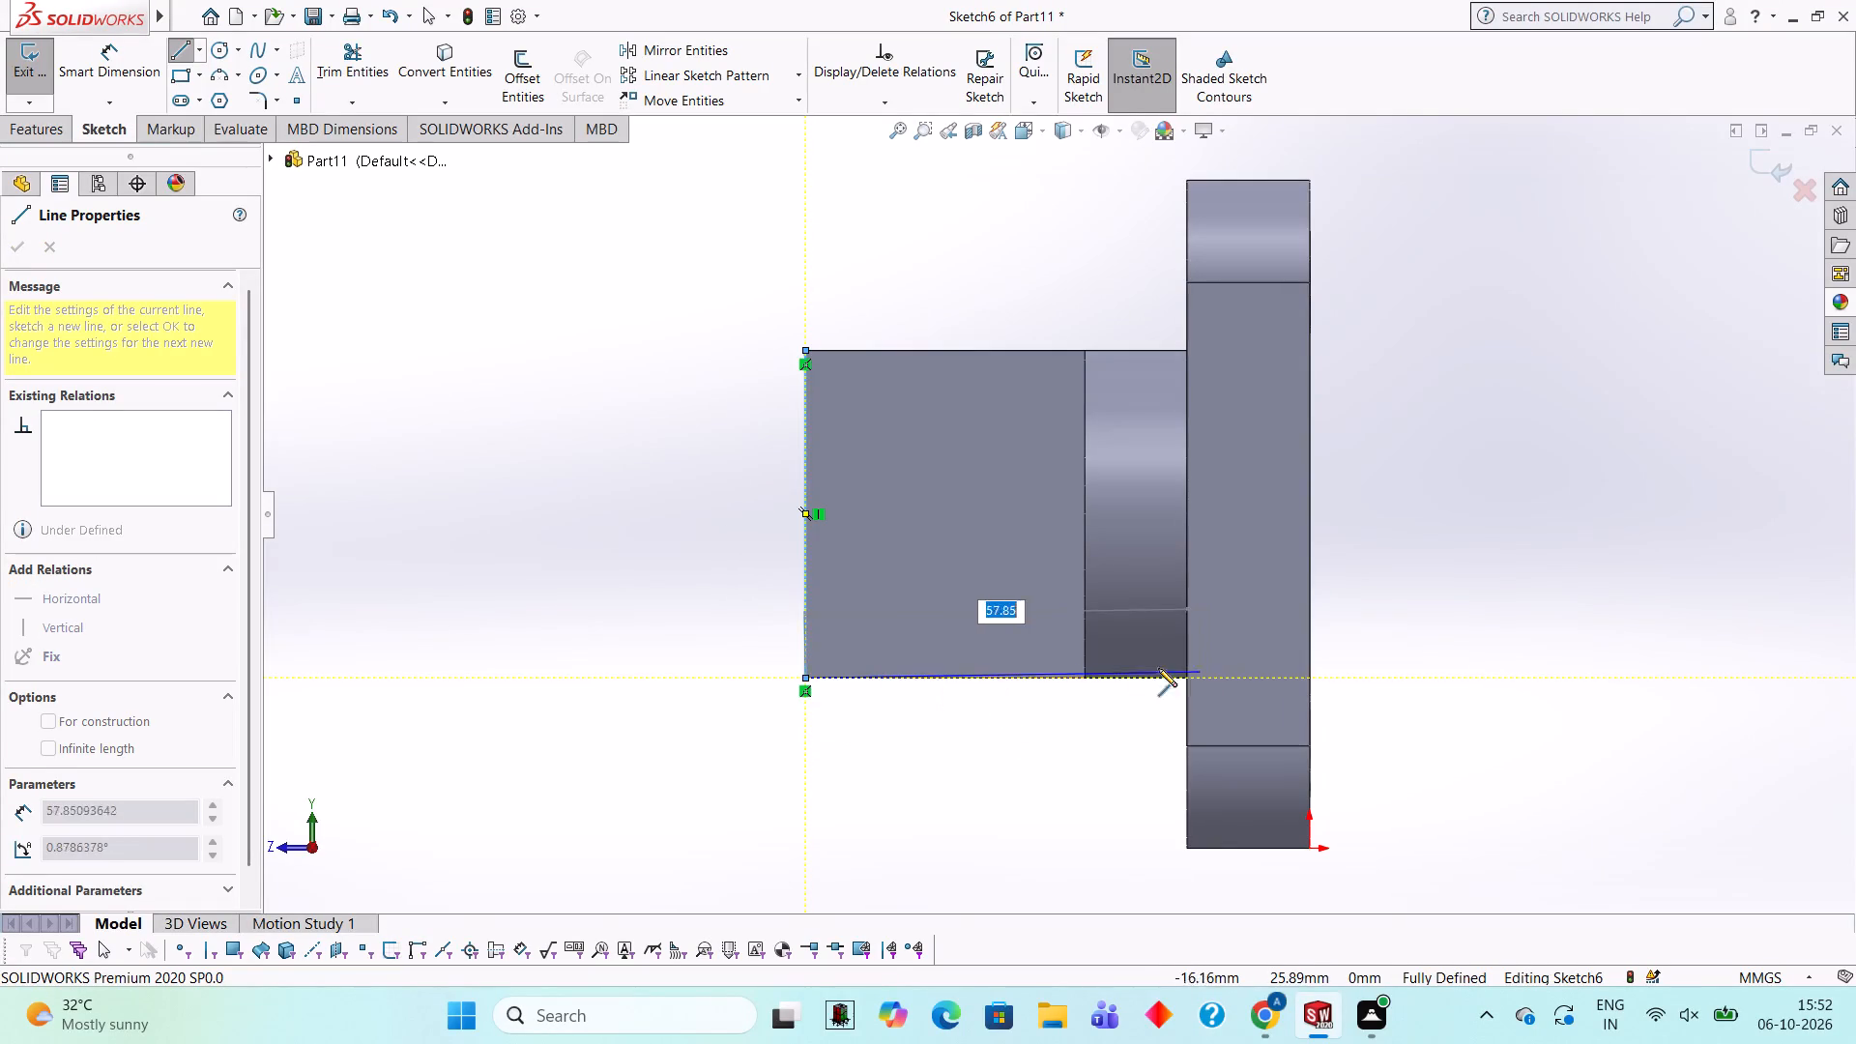
pyautogui.click(1085, 677)
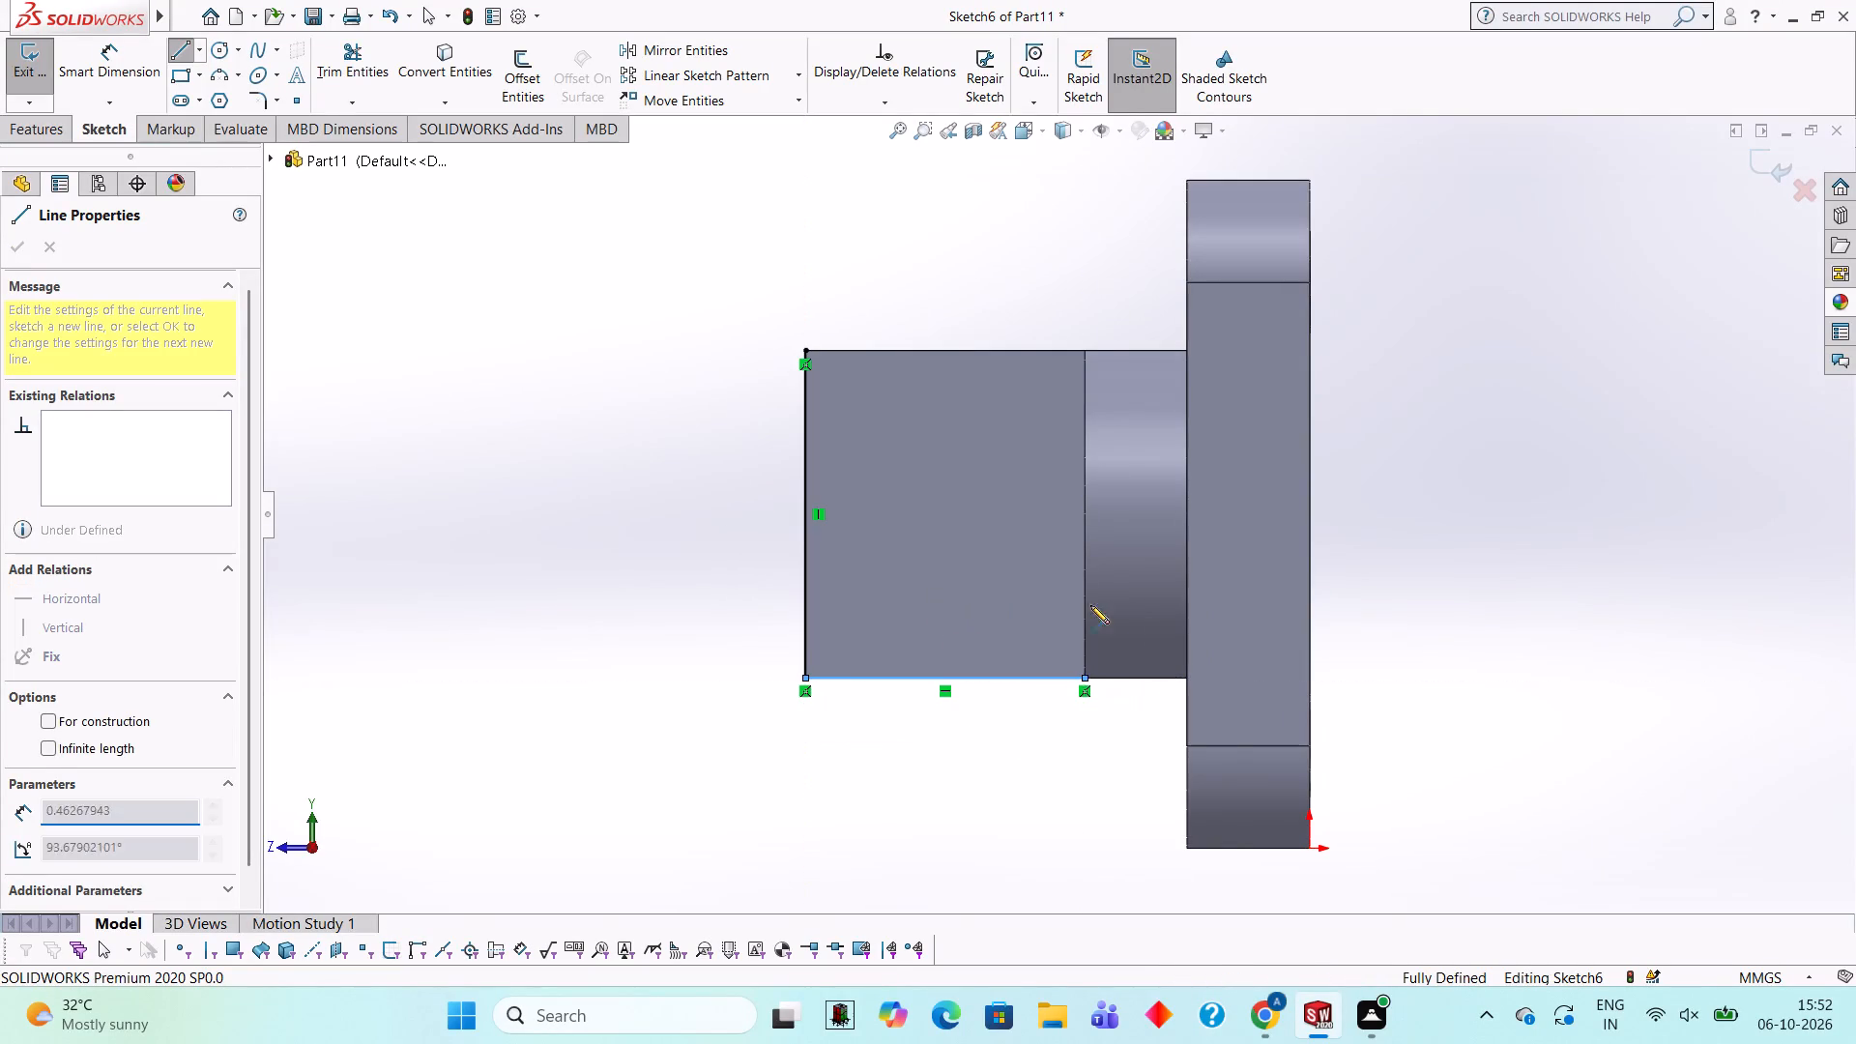
pyautogui.click(1083, 354)
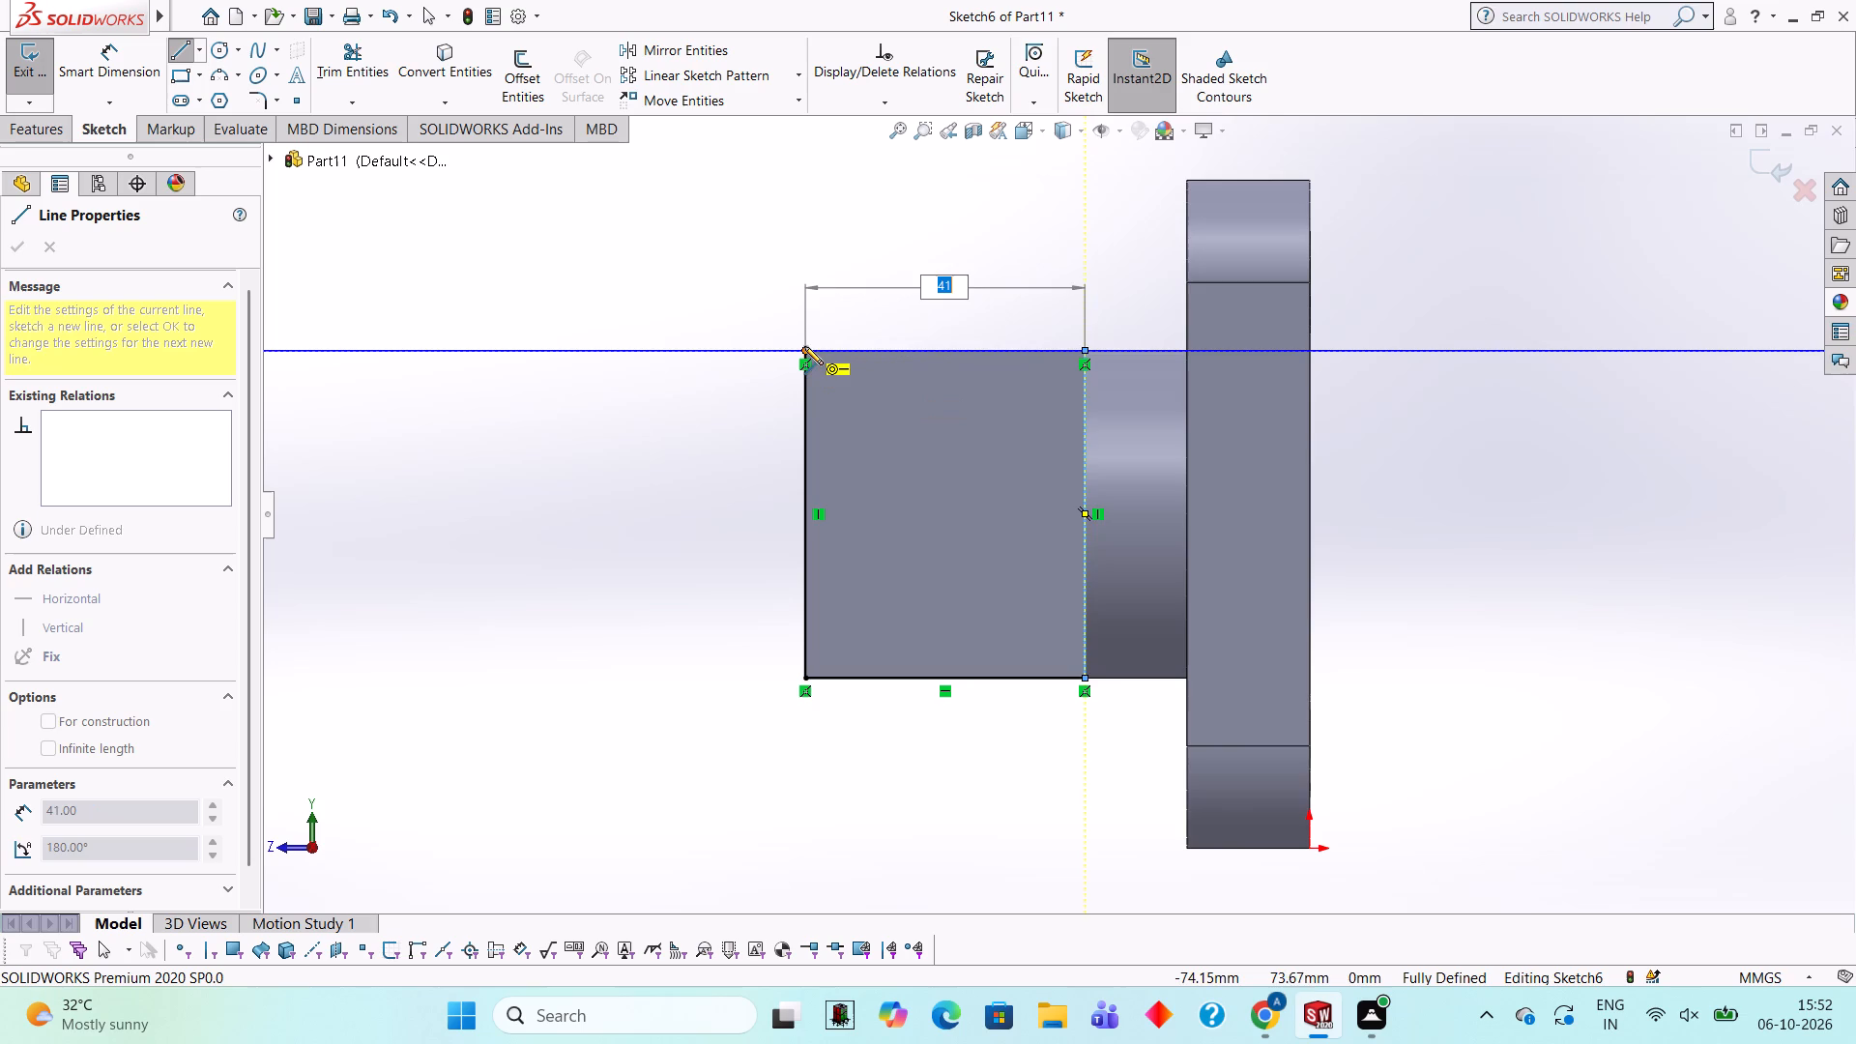
pyautogui.click(804, 351)
pyautogui.press('Escape')
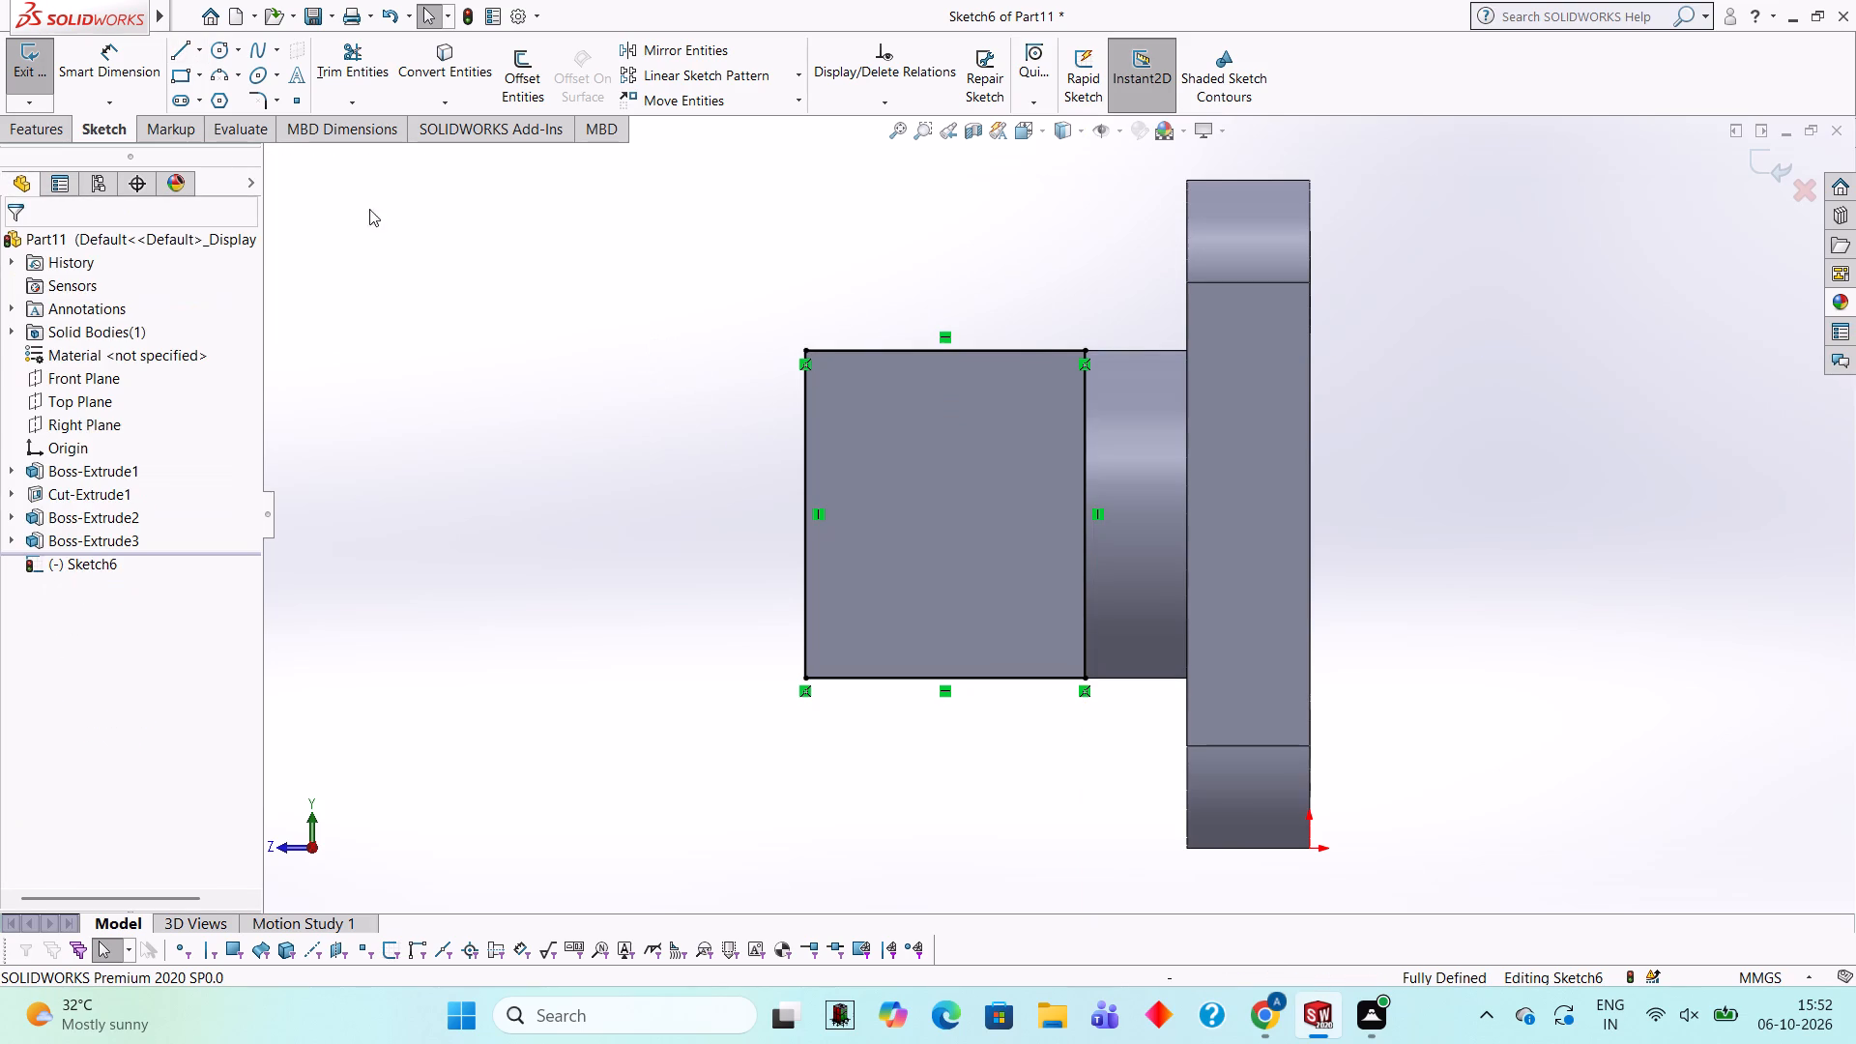
# Extrude the traced rectangle 5 mm toward the boss's rounded end, merged with the wall, to thicken it.
pyautogui.click(62, 127)
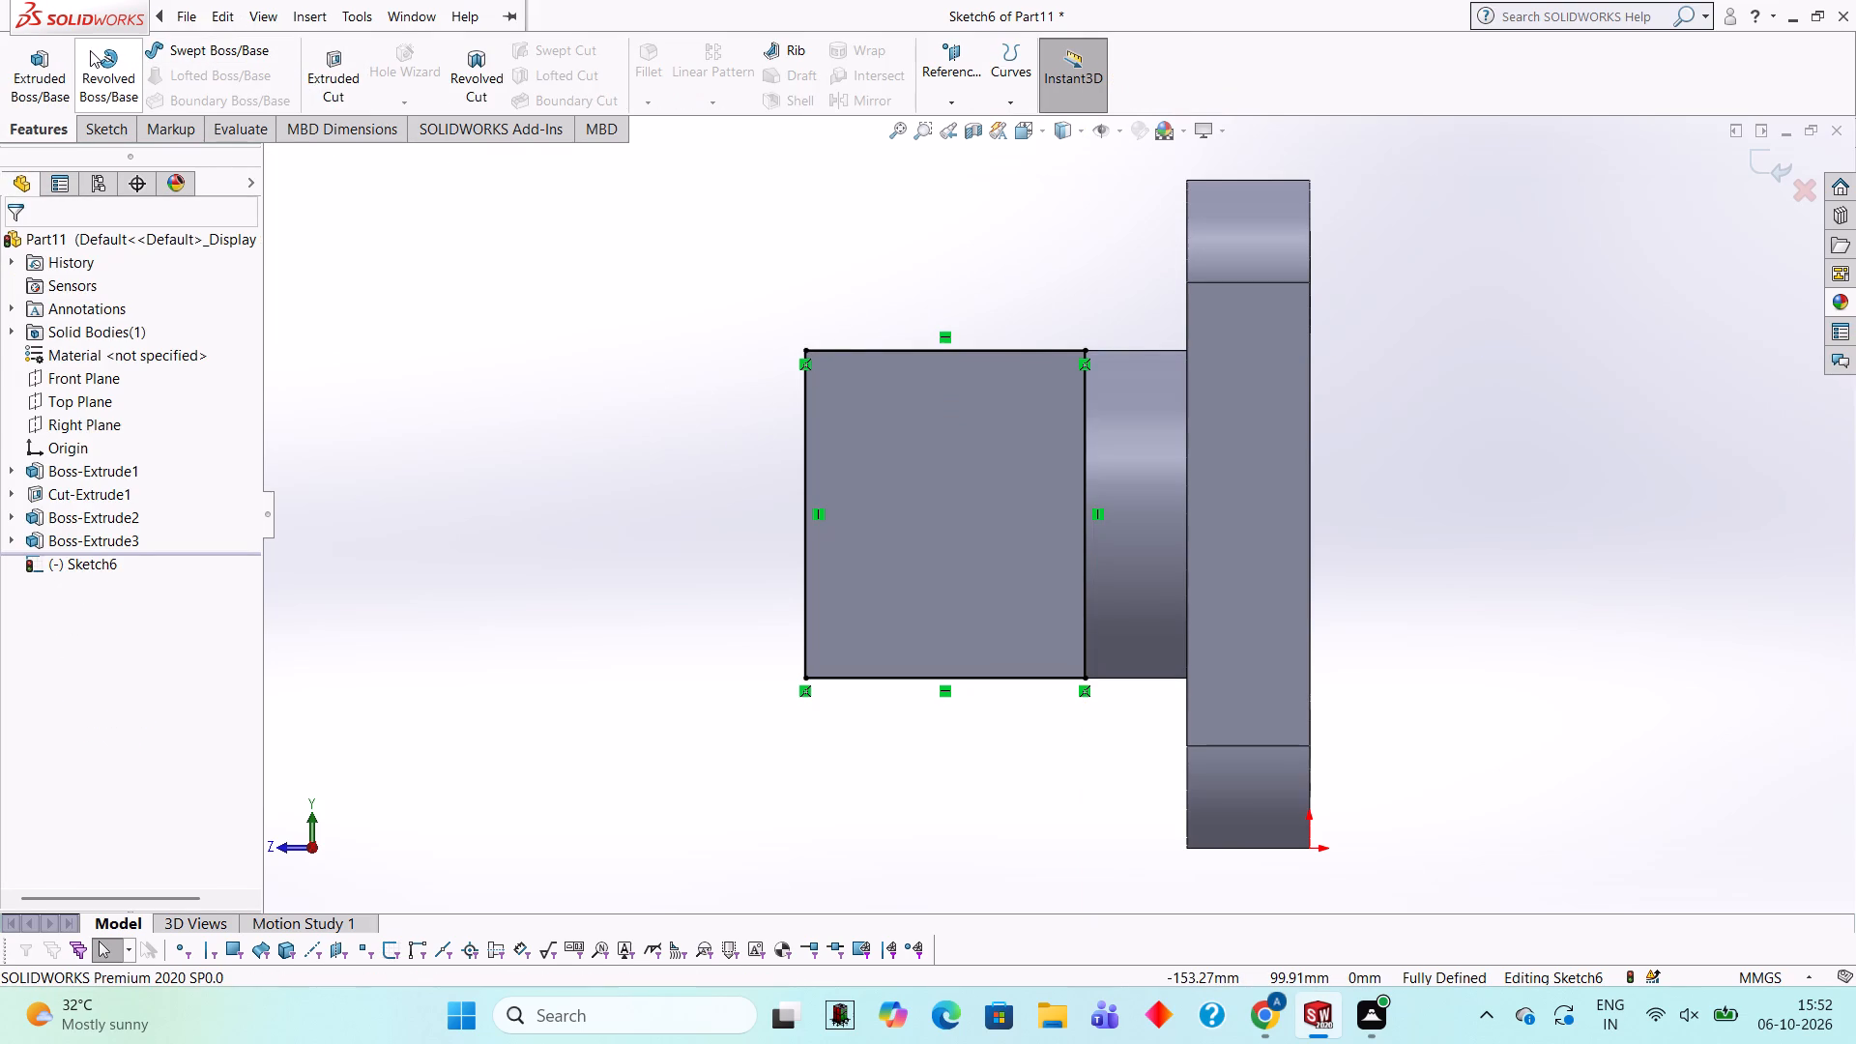
pyautogui.click(38, 62)
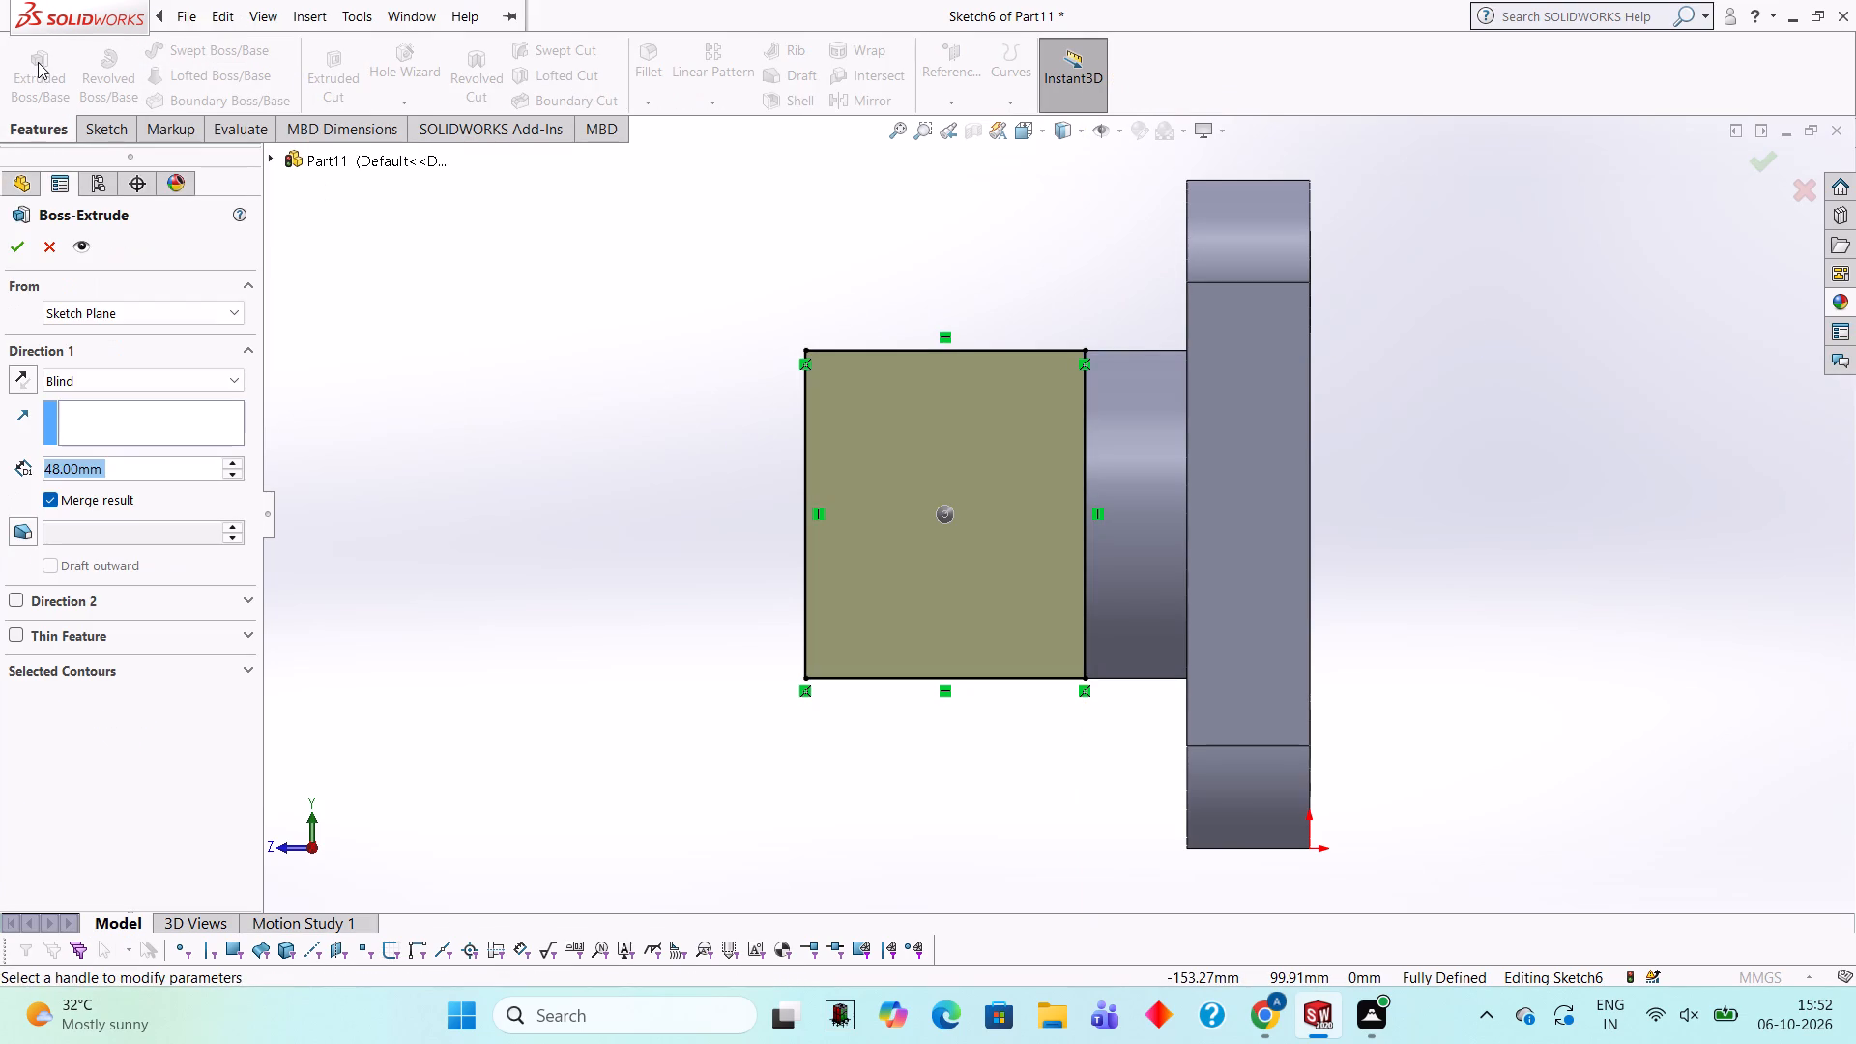
pyautogui.press('5')
pyautogui.press('Return')
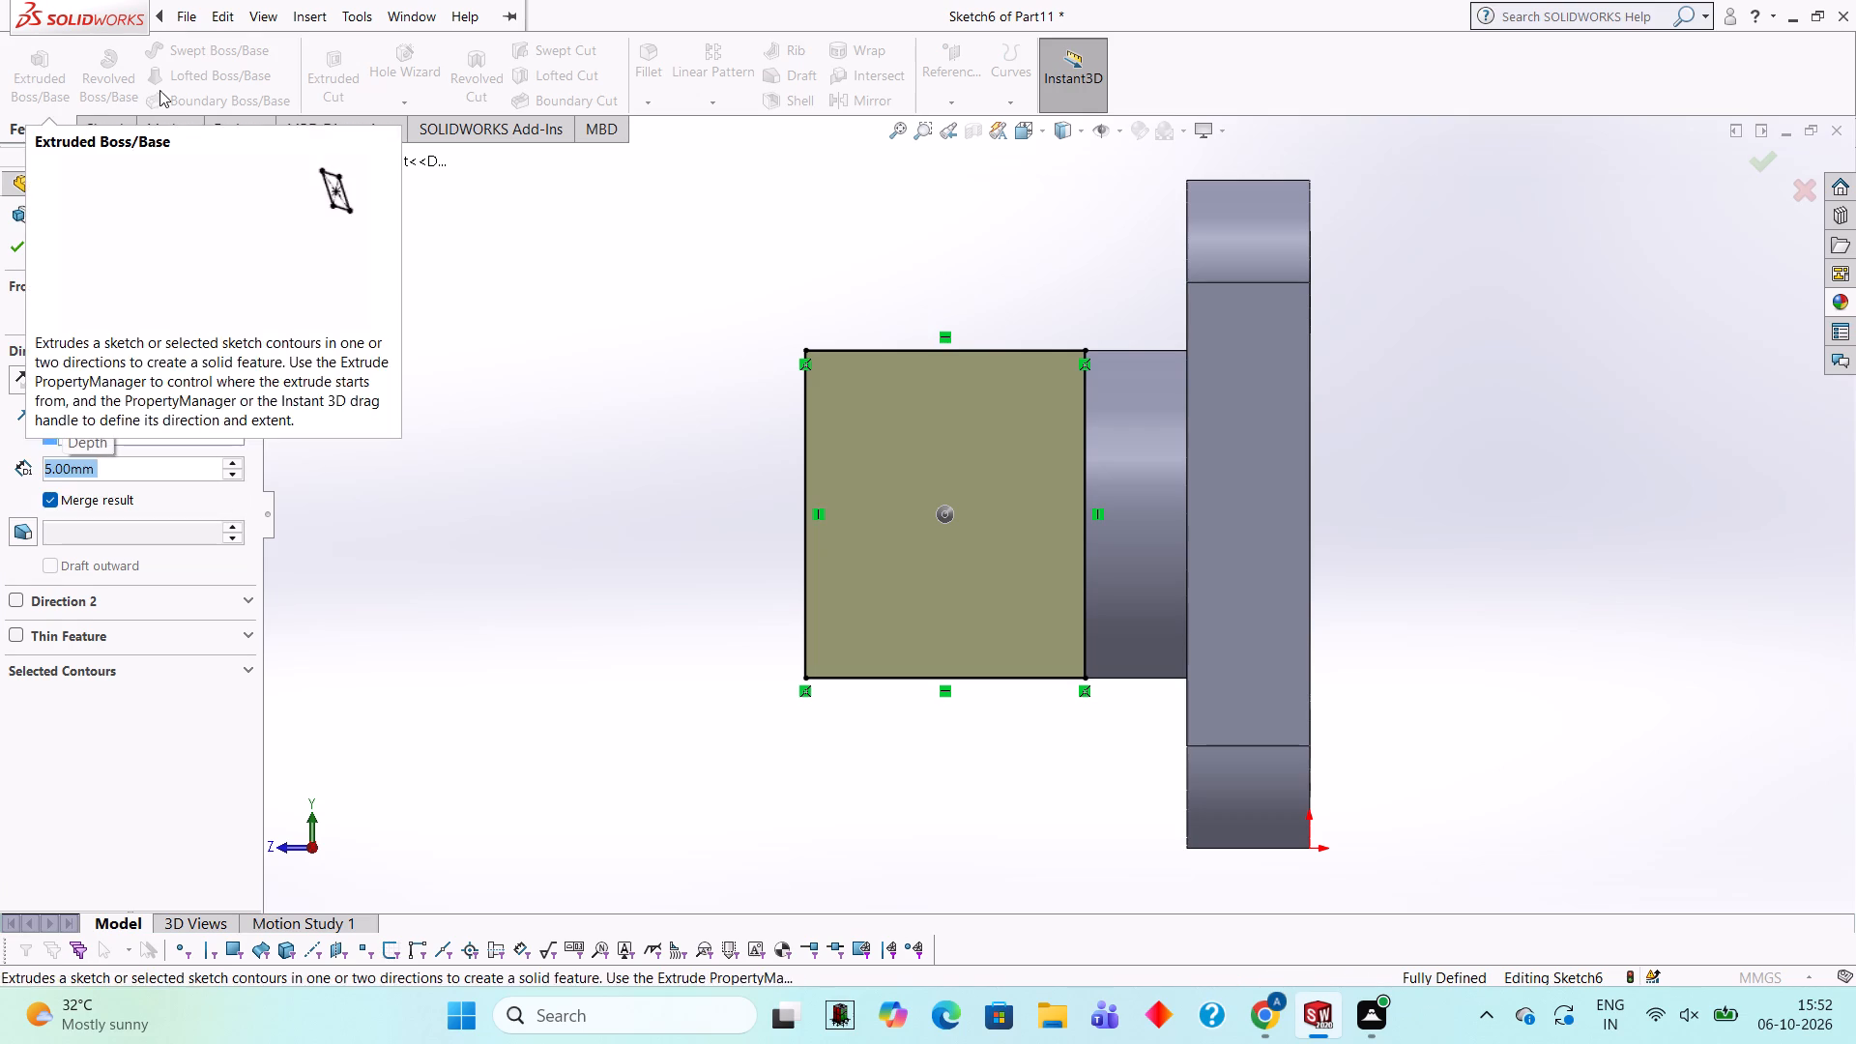
pyautogui.moveTo(686, 692); pyautogui.dragTo(881, 636, button='middle')
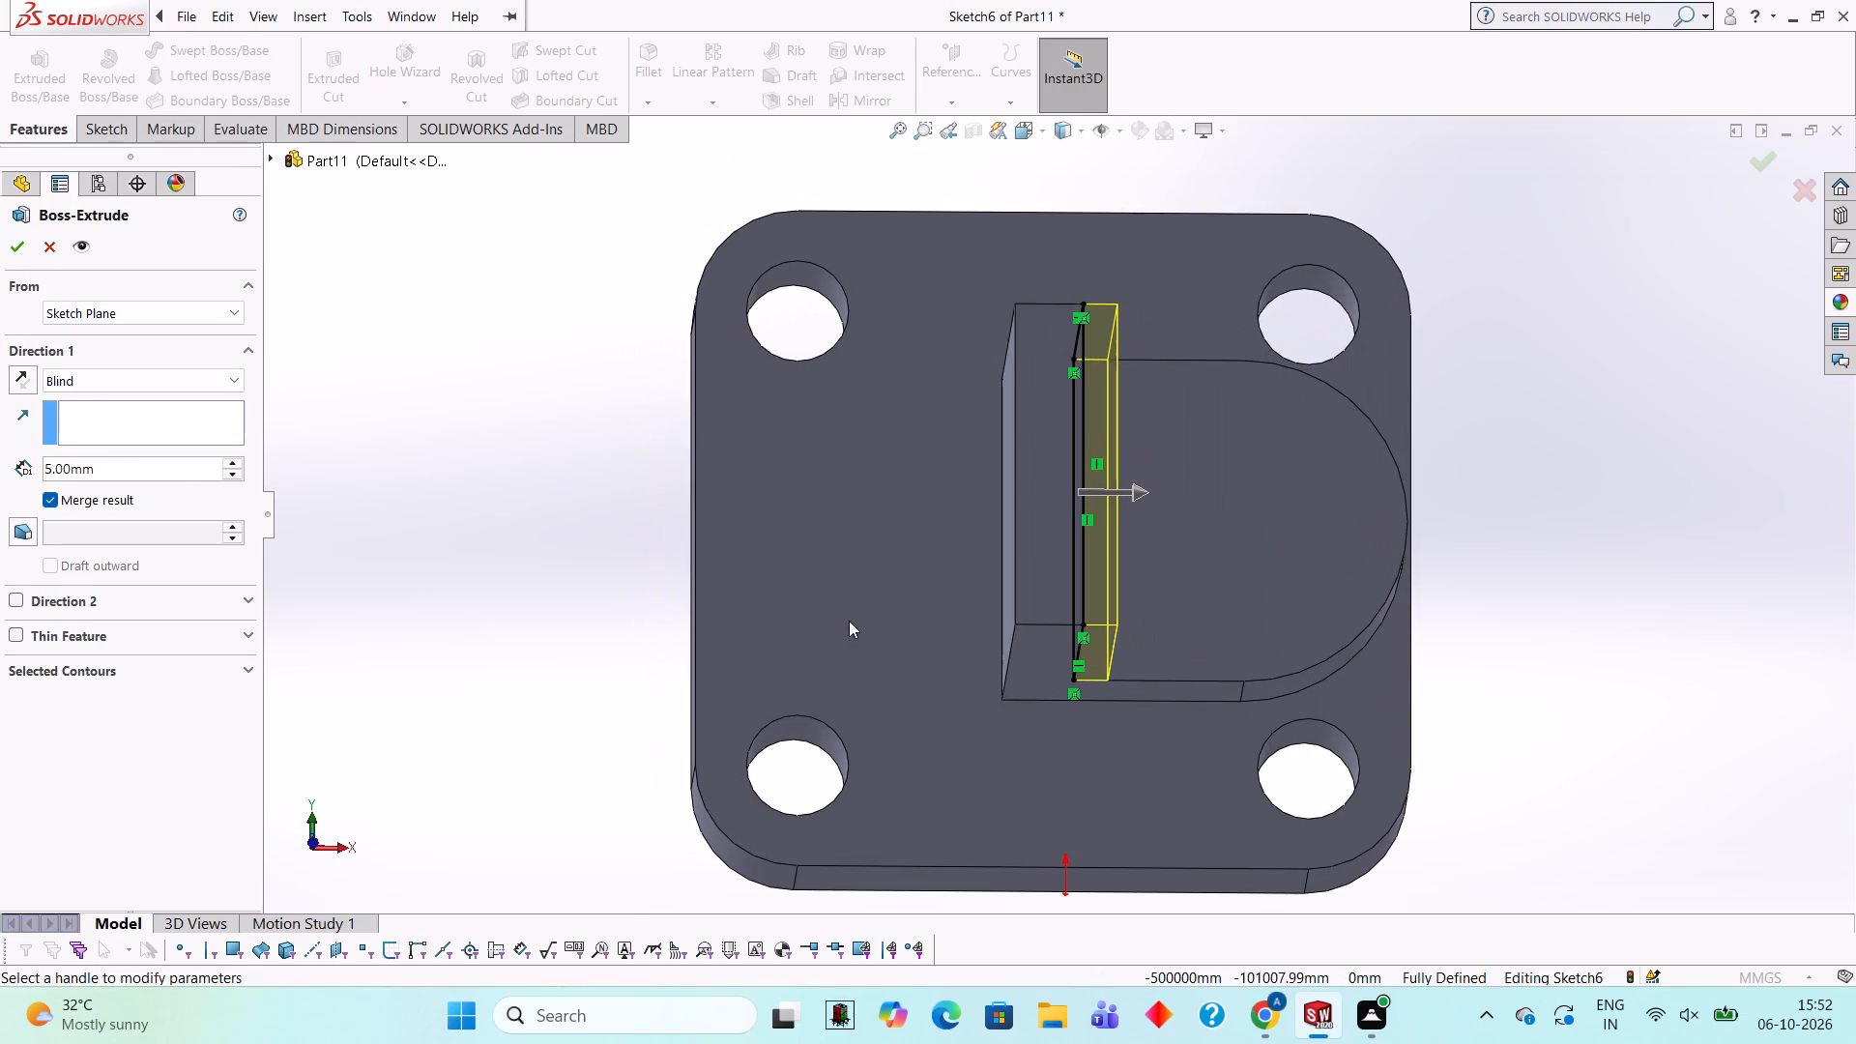
pyautogui.click(21, 245)
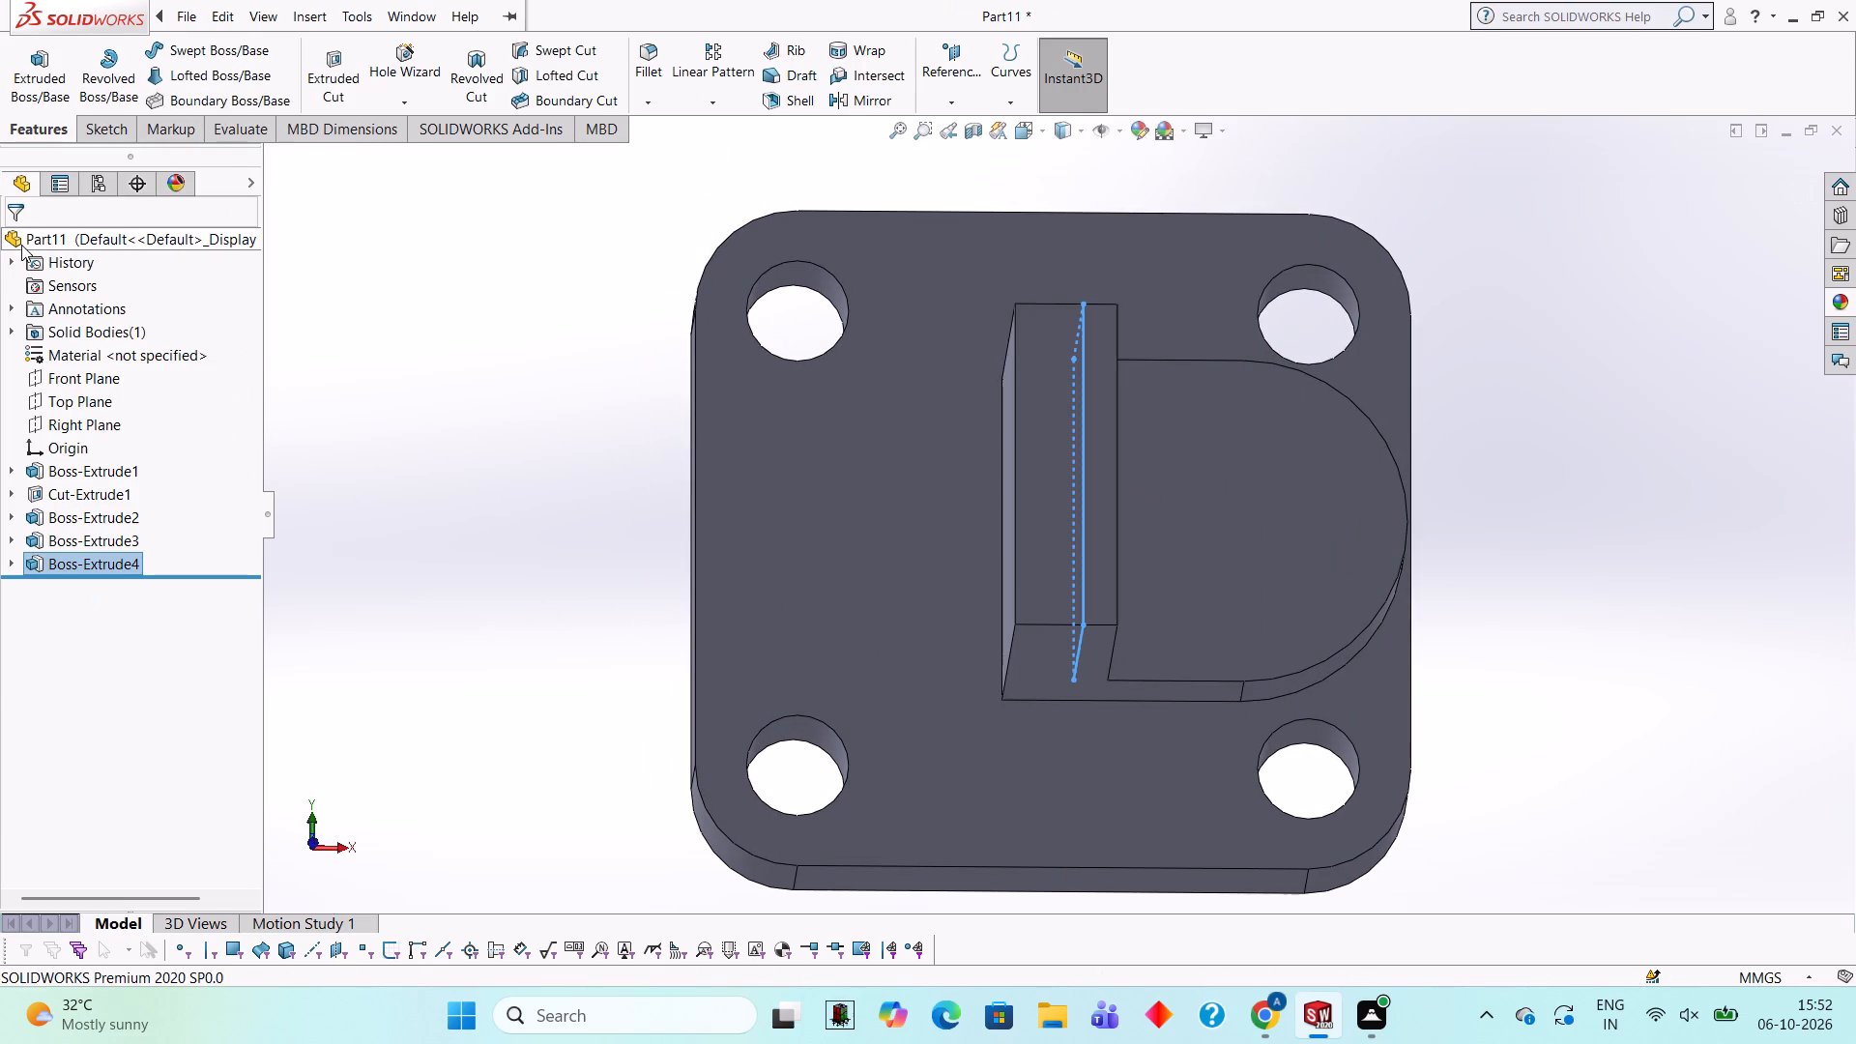
pyautogui.click(460, 408)
# On the wall's top end face, sketch a 48 mm long rectangle from the wall's inner edge to where the boss's arc begins.
pyautogui.moveTo(780, 587); pyautogui.dragTo(803, 445, button='middle')
pyautogui.scroll(2, 803, 445)
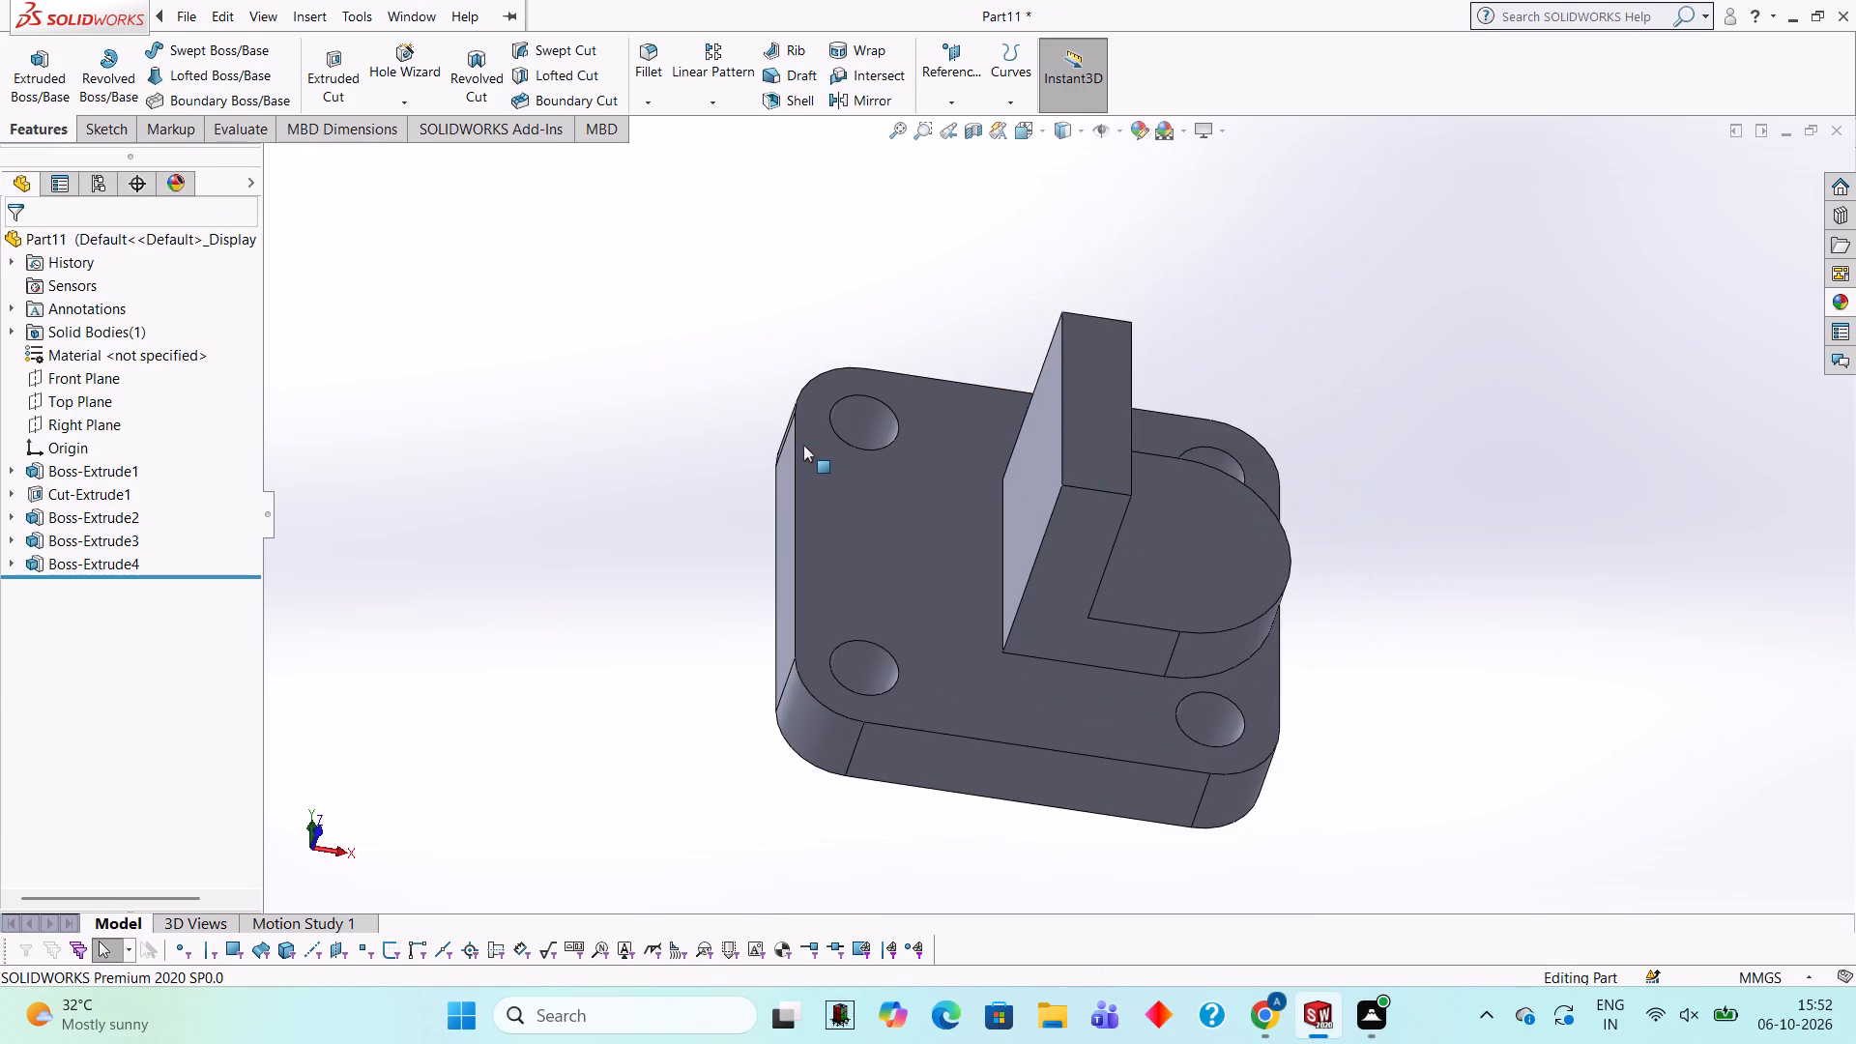
pyautogui.moveTo(971, 515); pyautogui.dragTo(942, 428, button='middle')
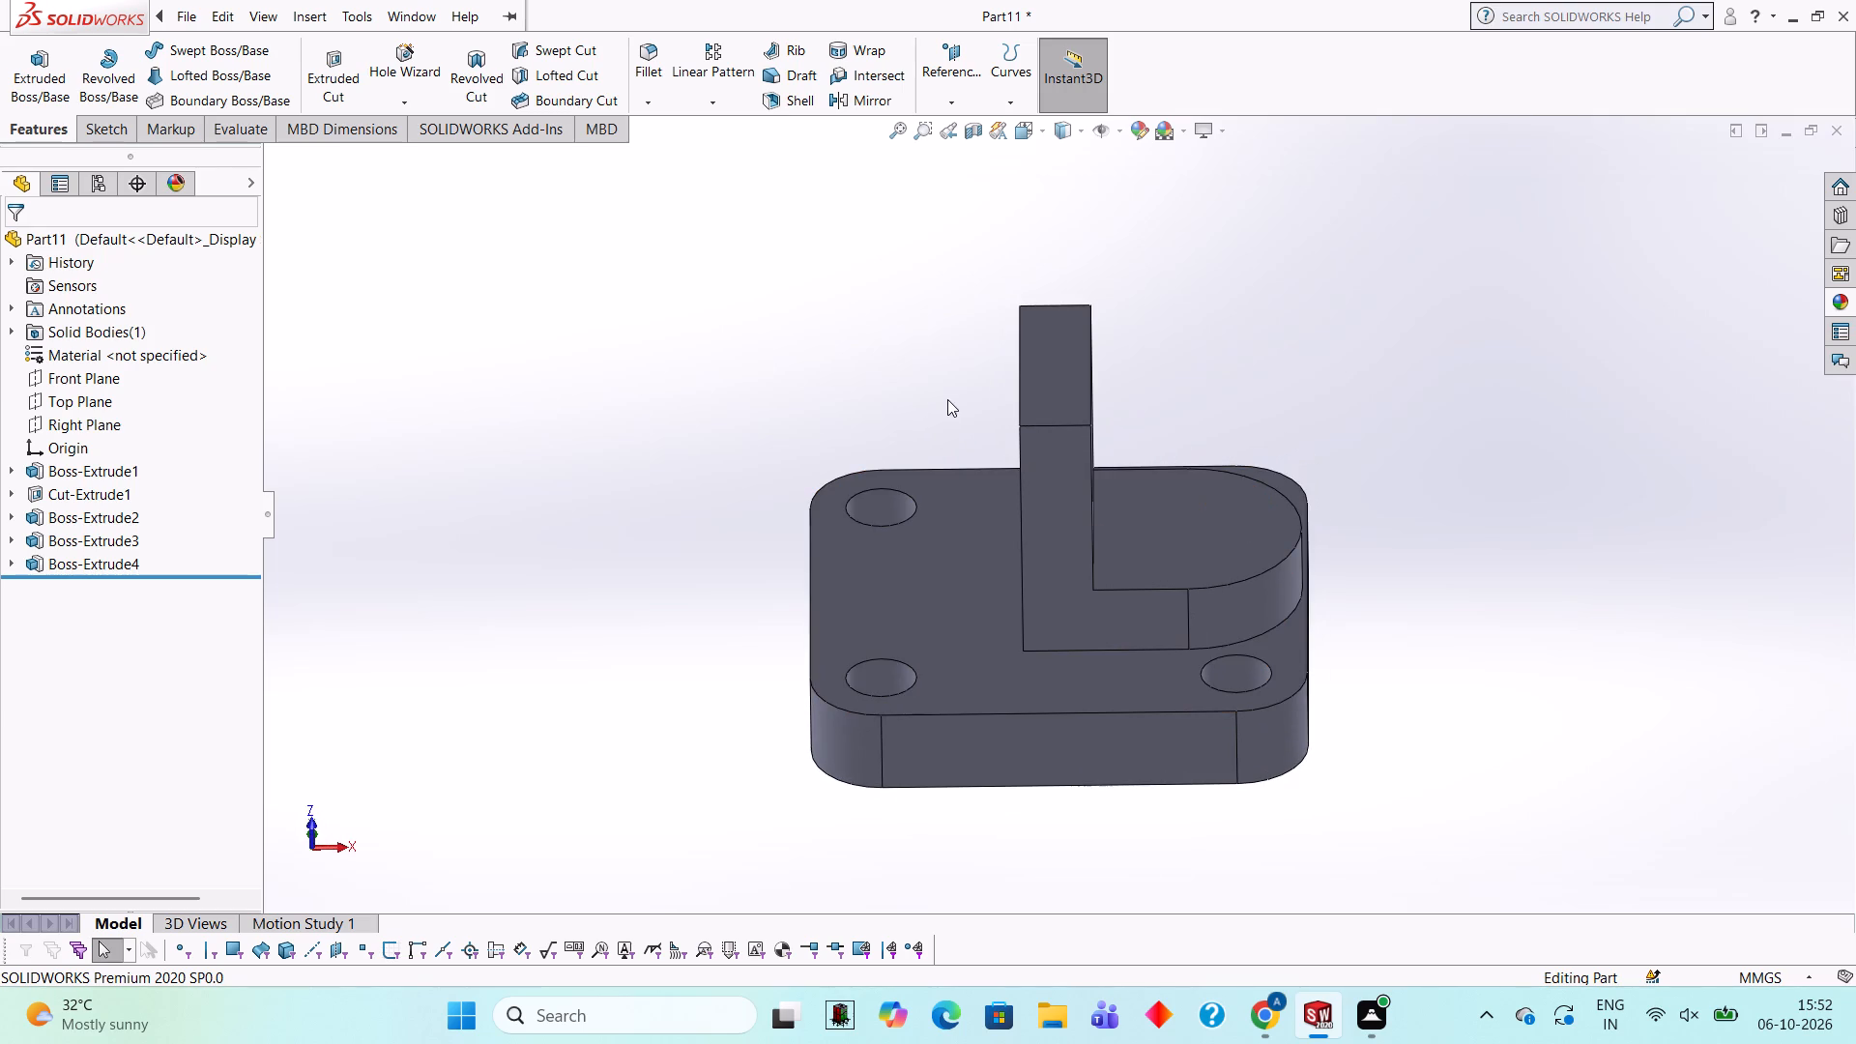
pyautogui.moveTo(1033, 585); pyautogui.dragTo(1026, 763, button='middle')
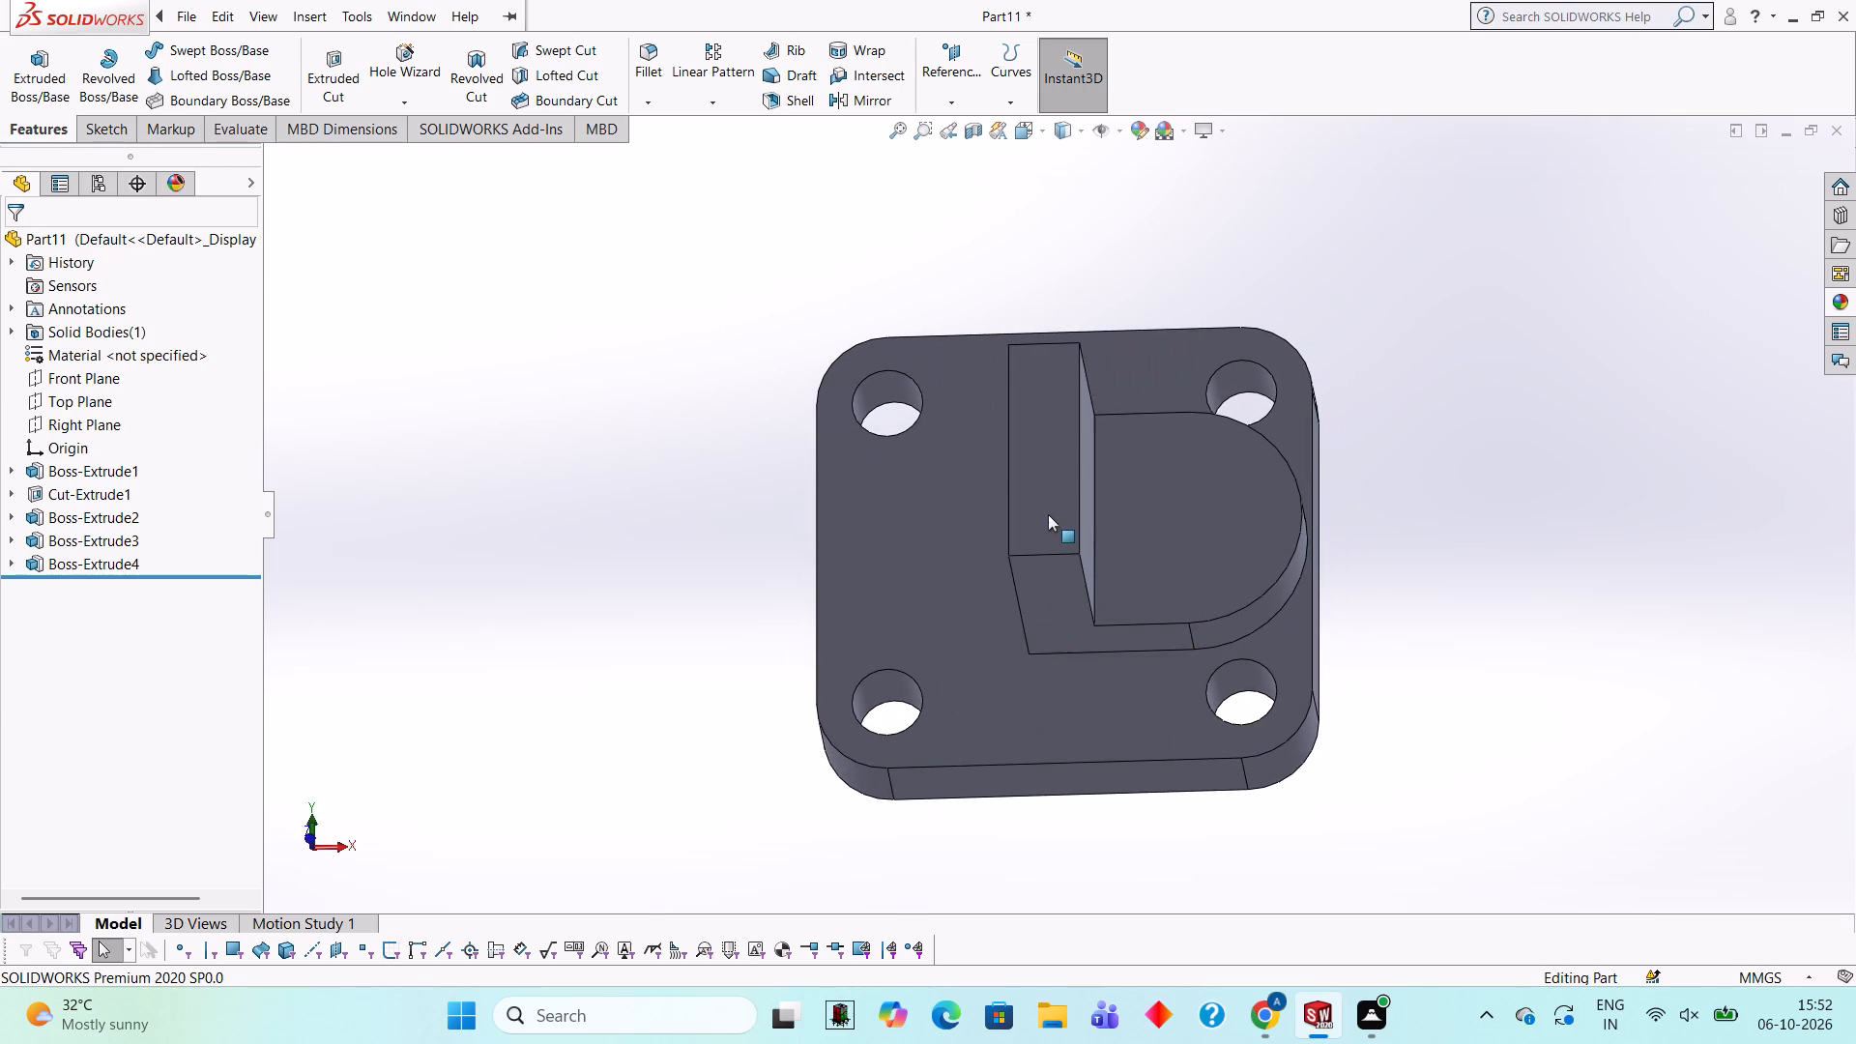
pyautogui.click(1041, 461)
pyautogui.click(1122, 410)
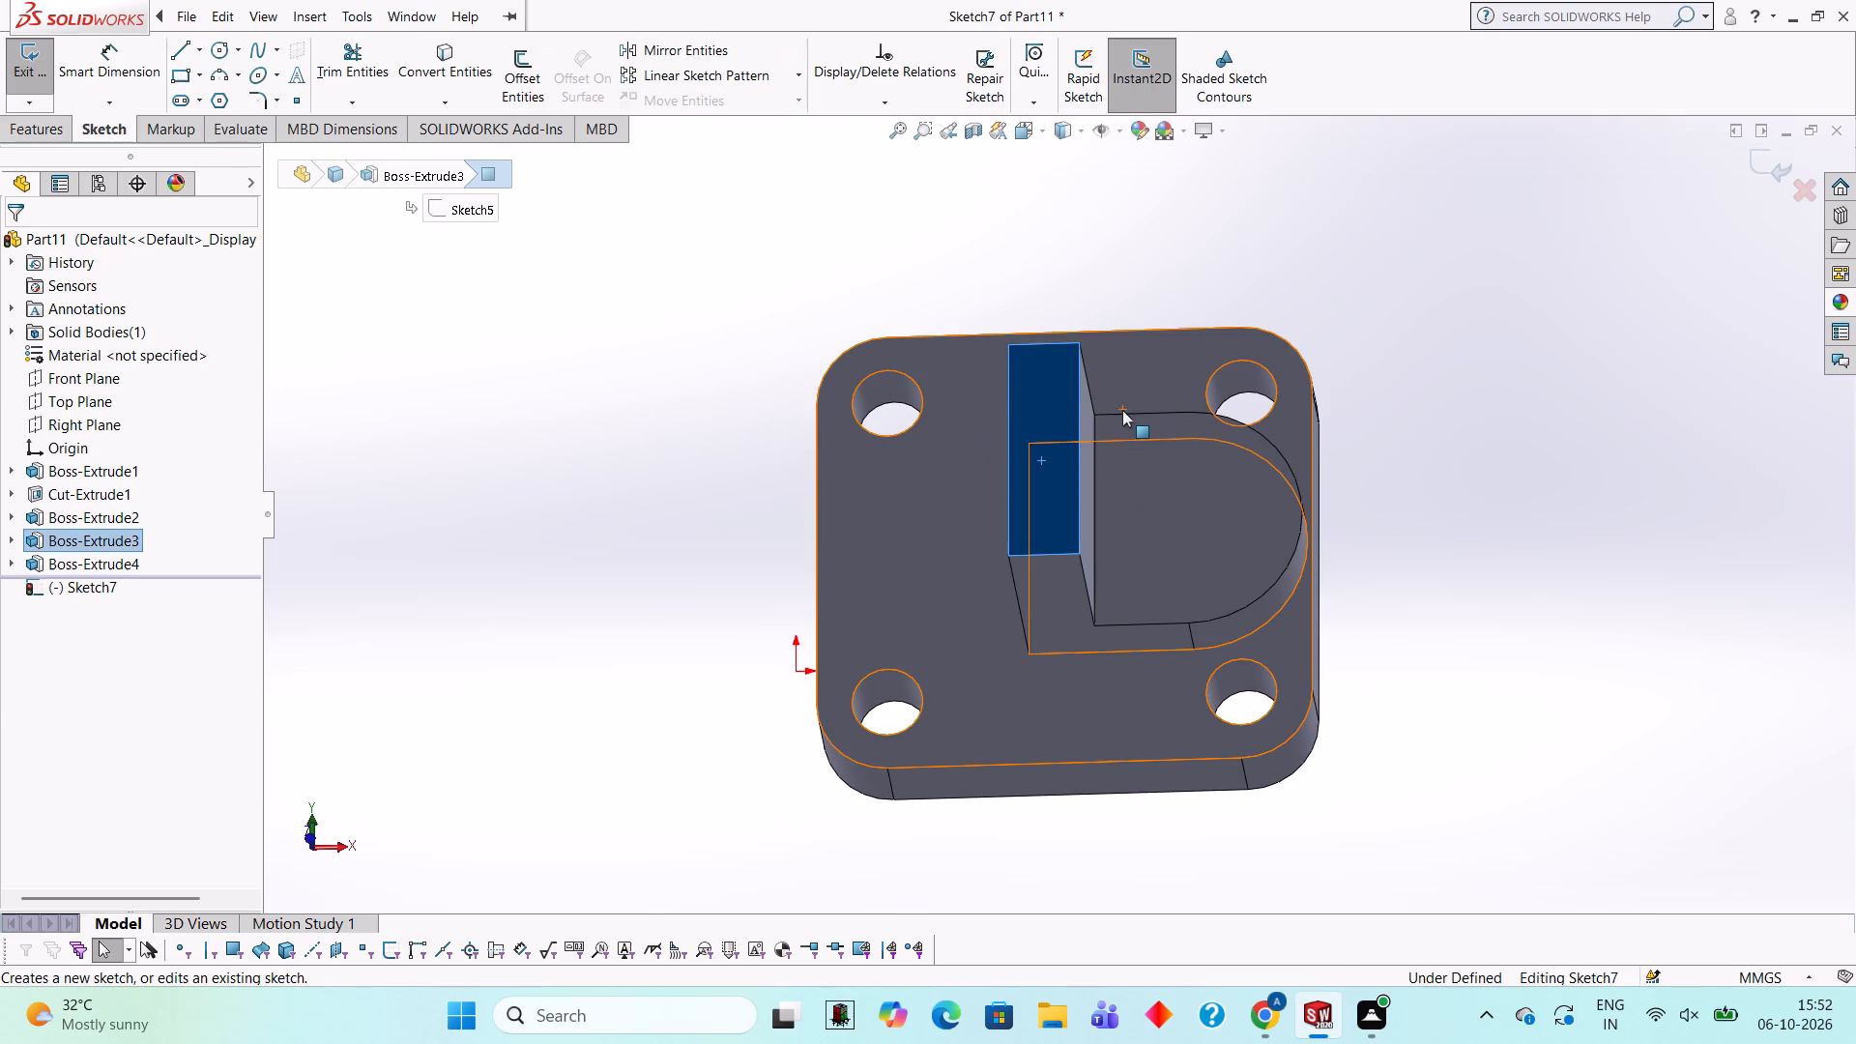
pyautogui.hotkey('ctrl', '8')
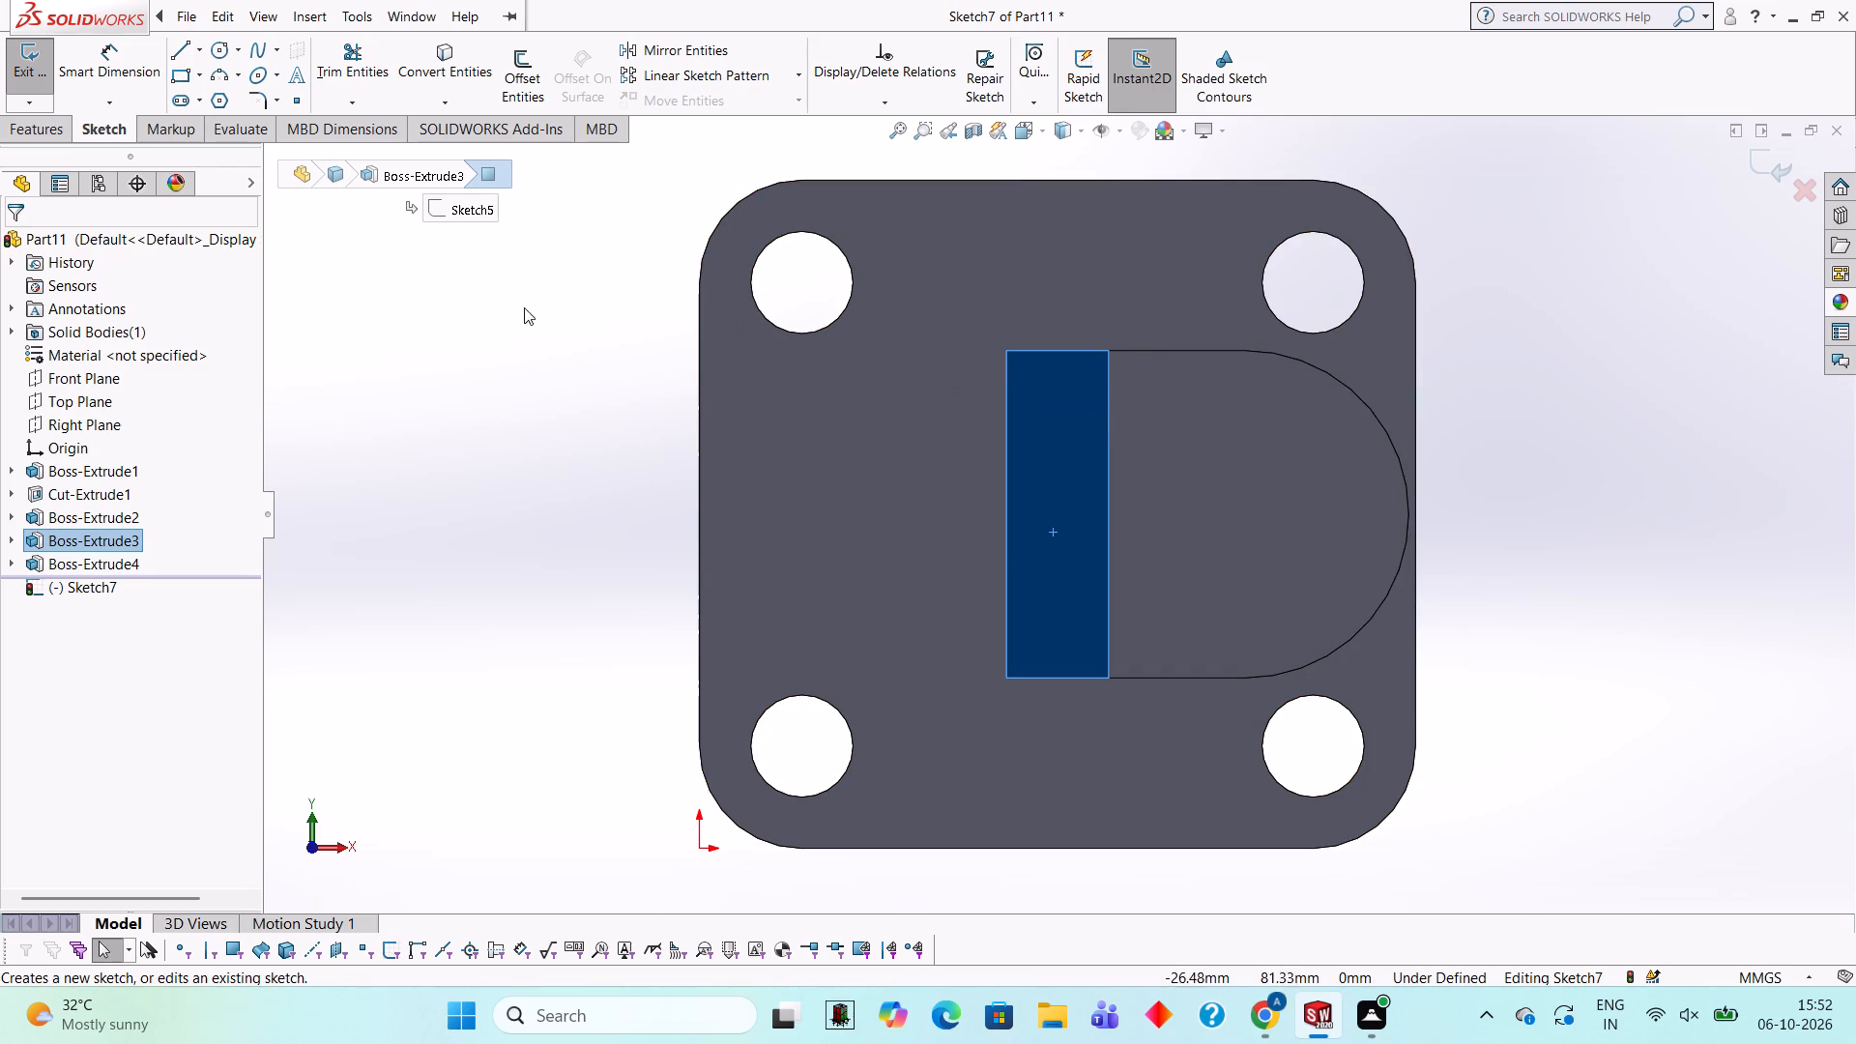
pyautogui.click(181, 49)
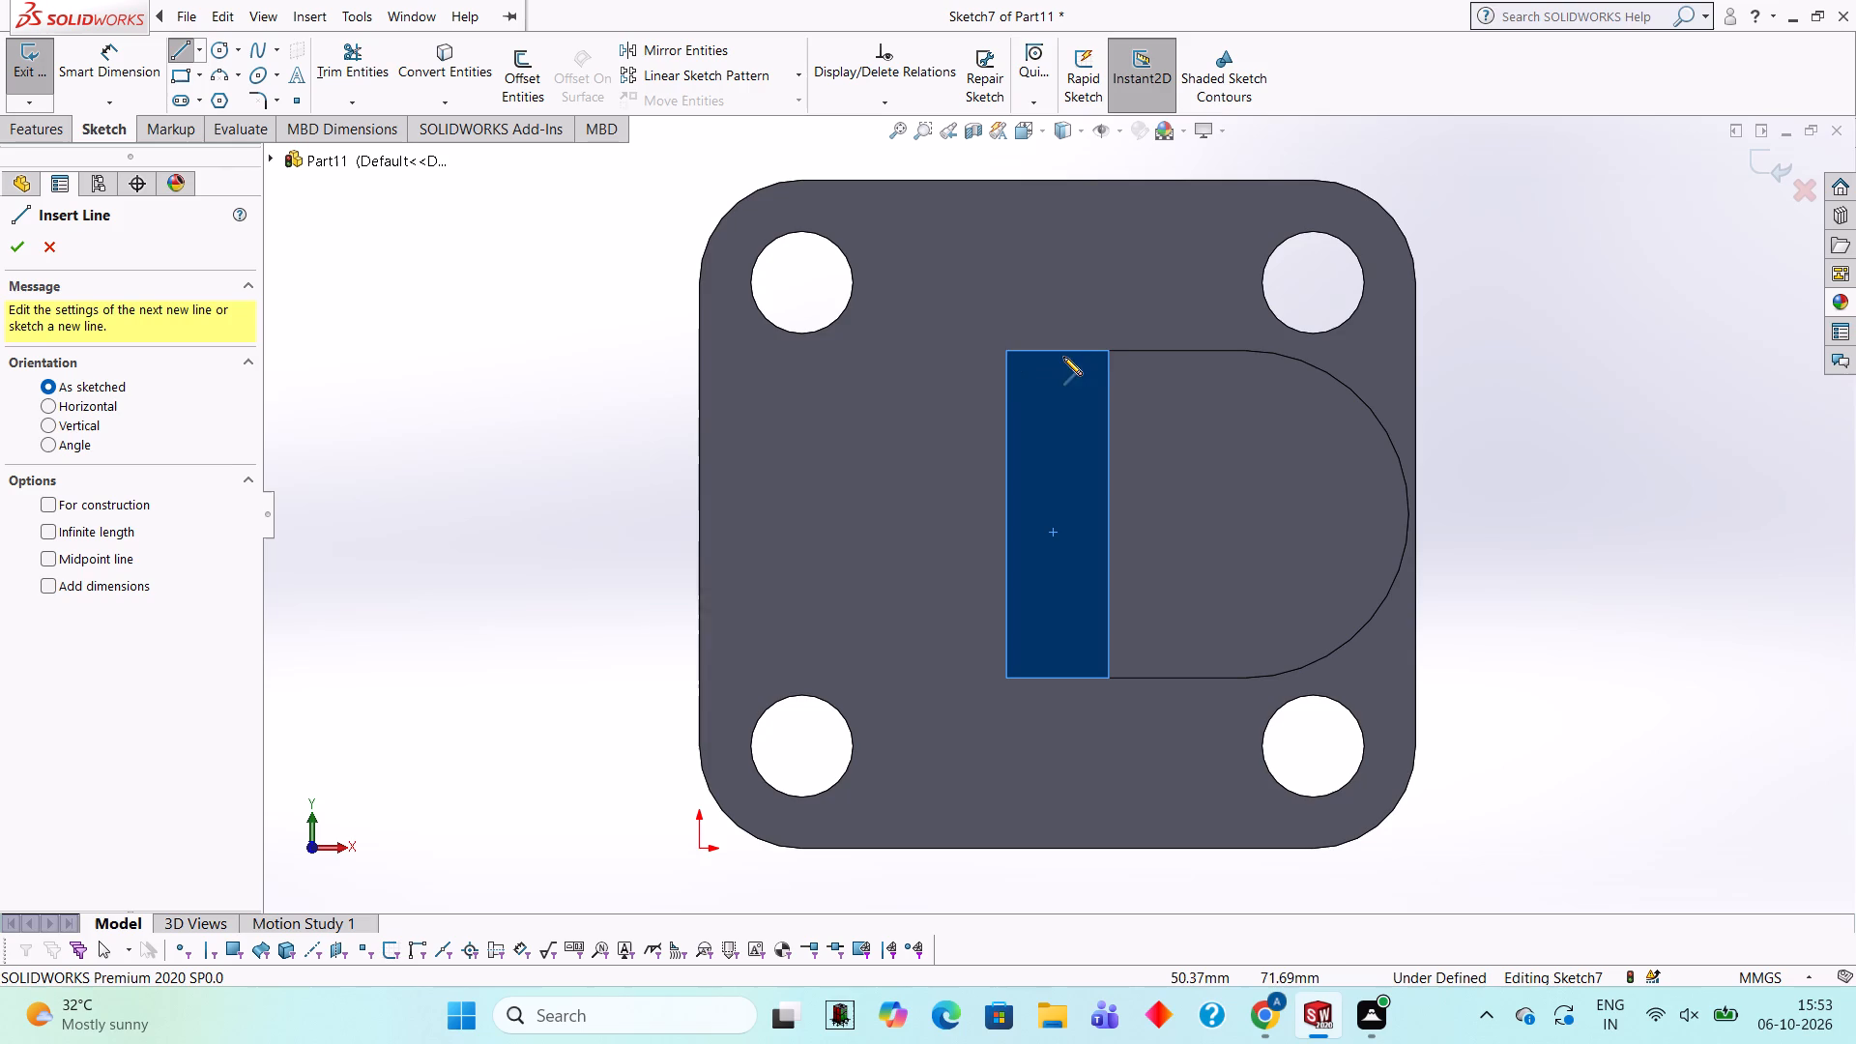
pyautogui.click(1111, 351)
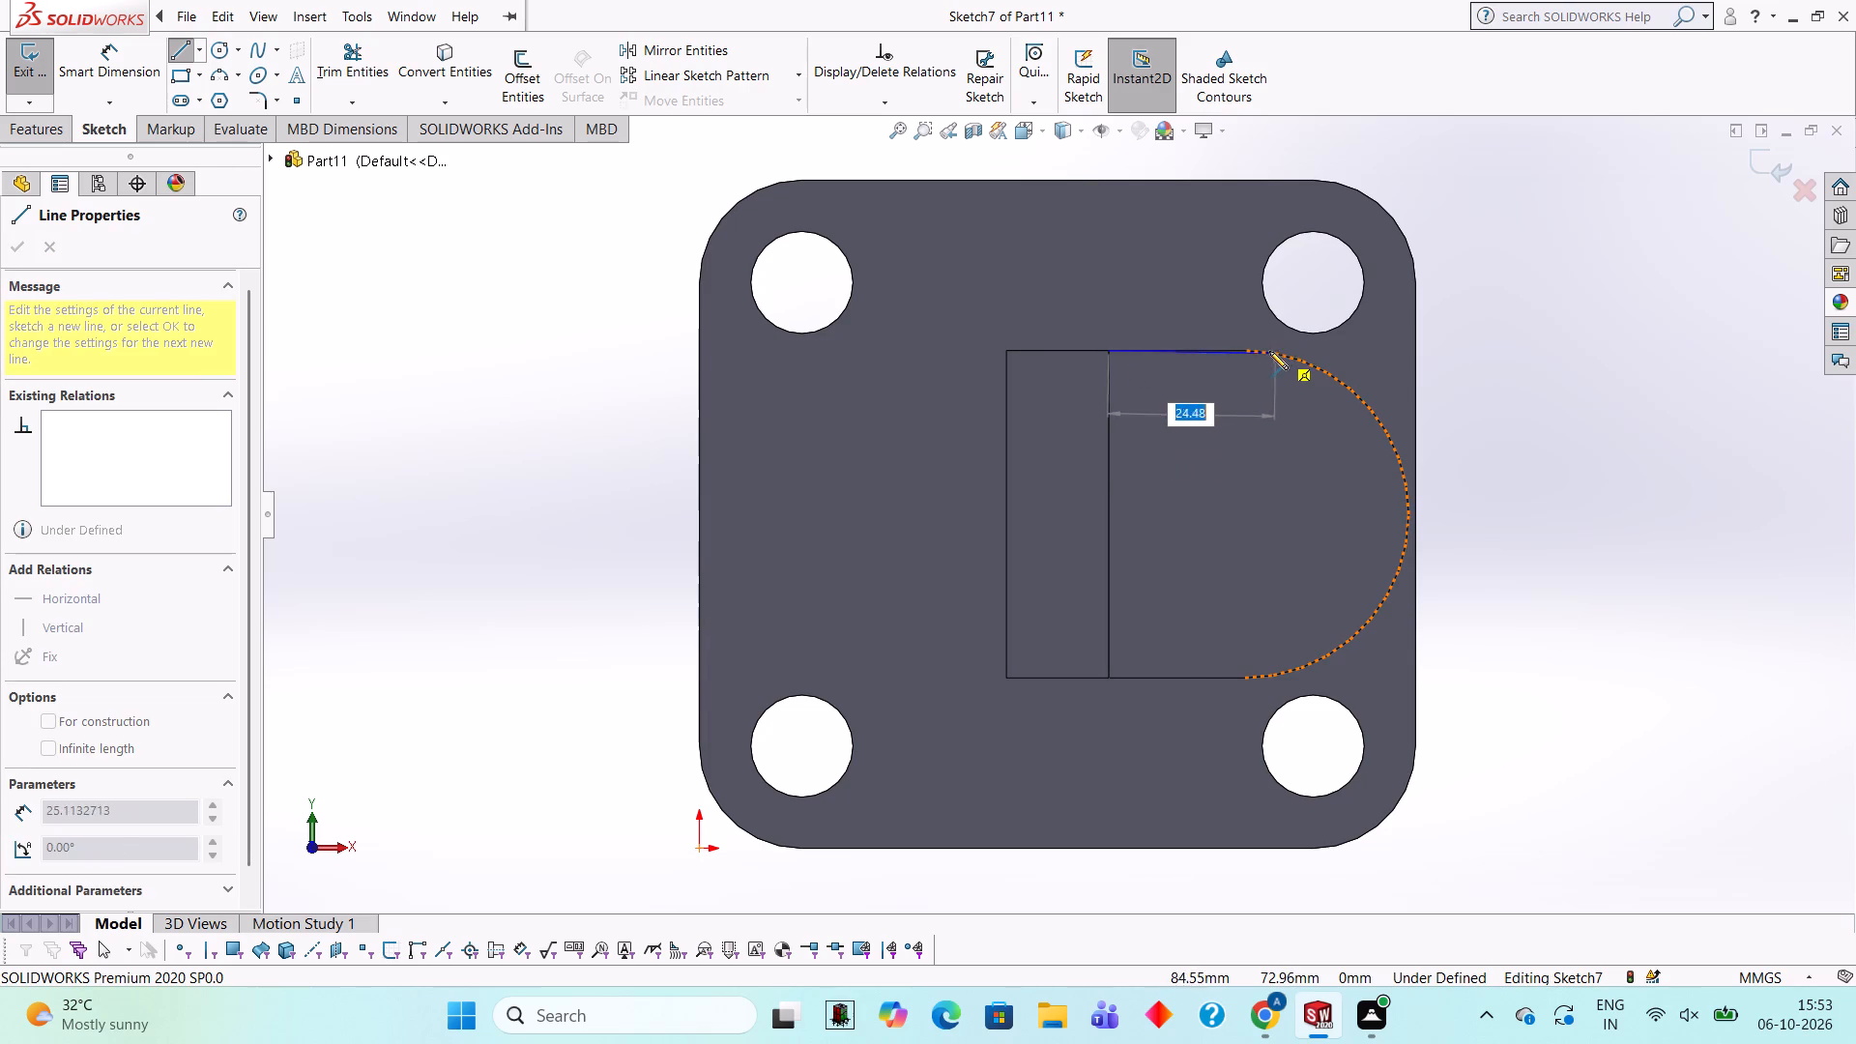
pyautogui.click(1244, 351)
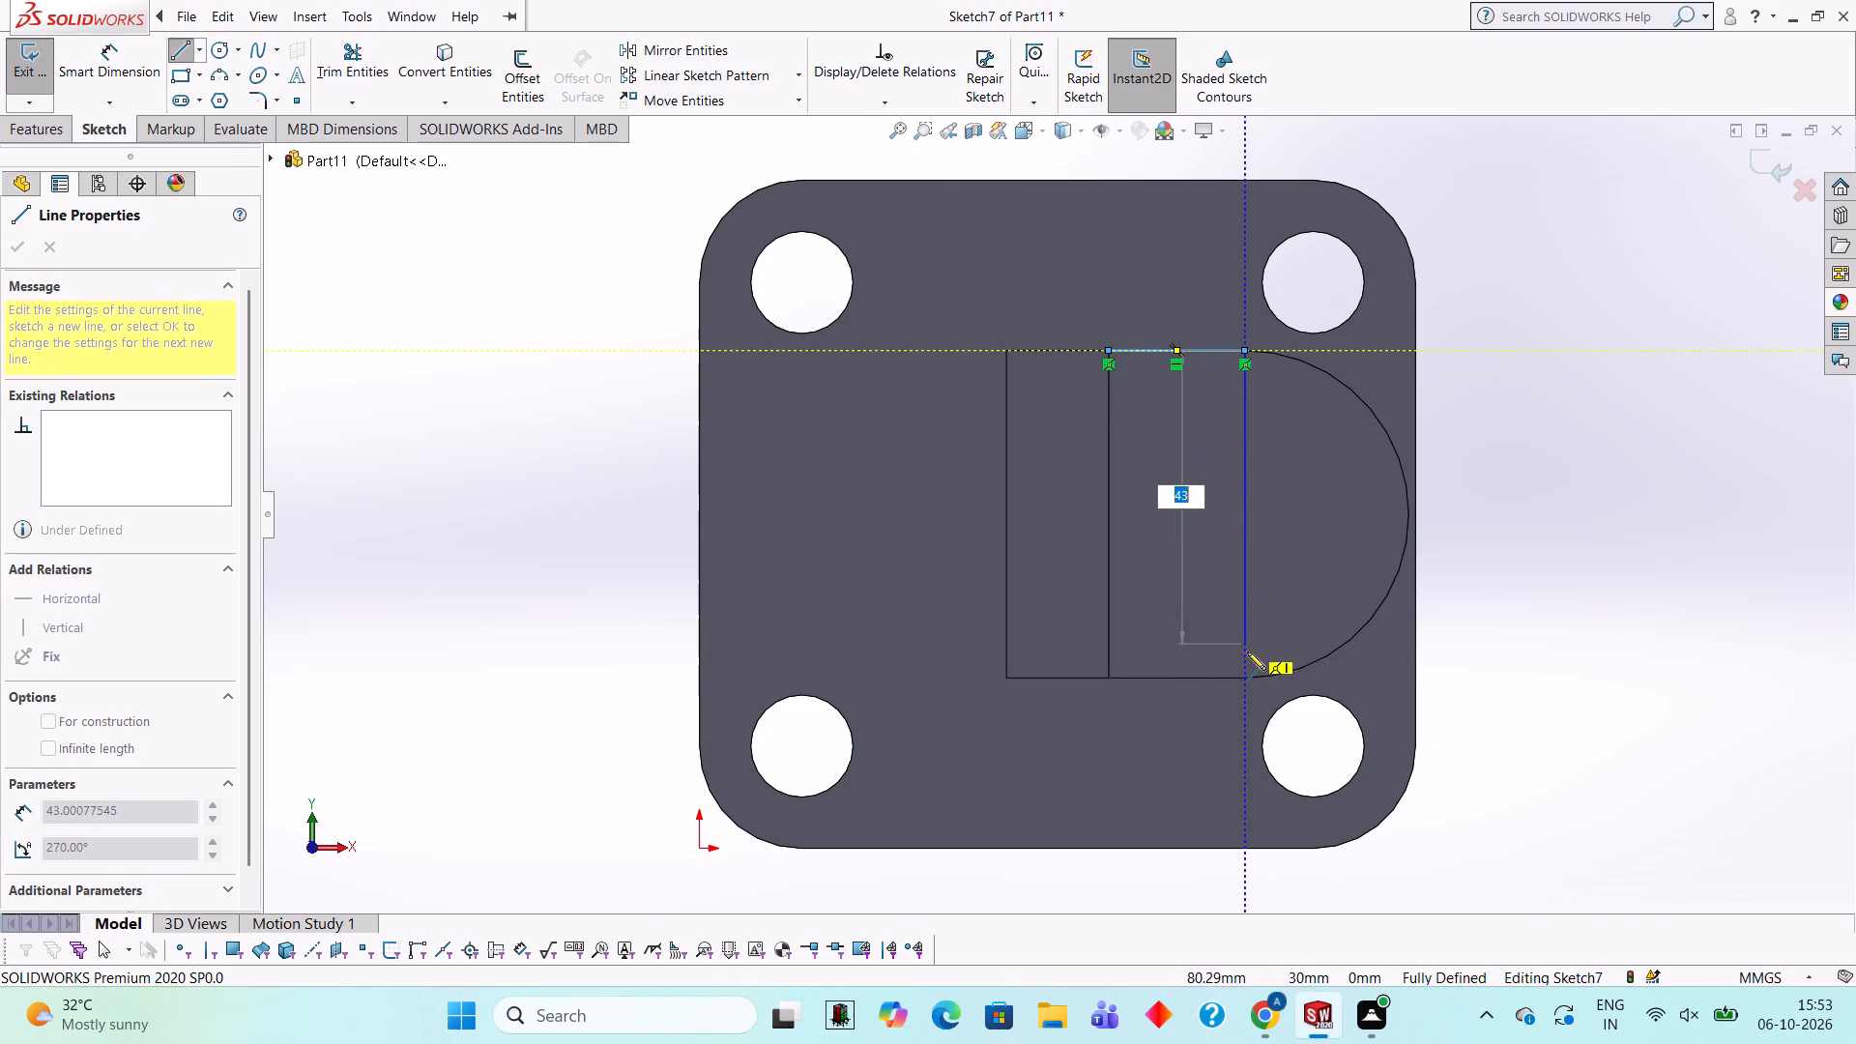
pyautogui.click(1246, 681)
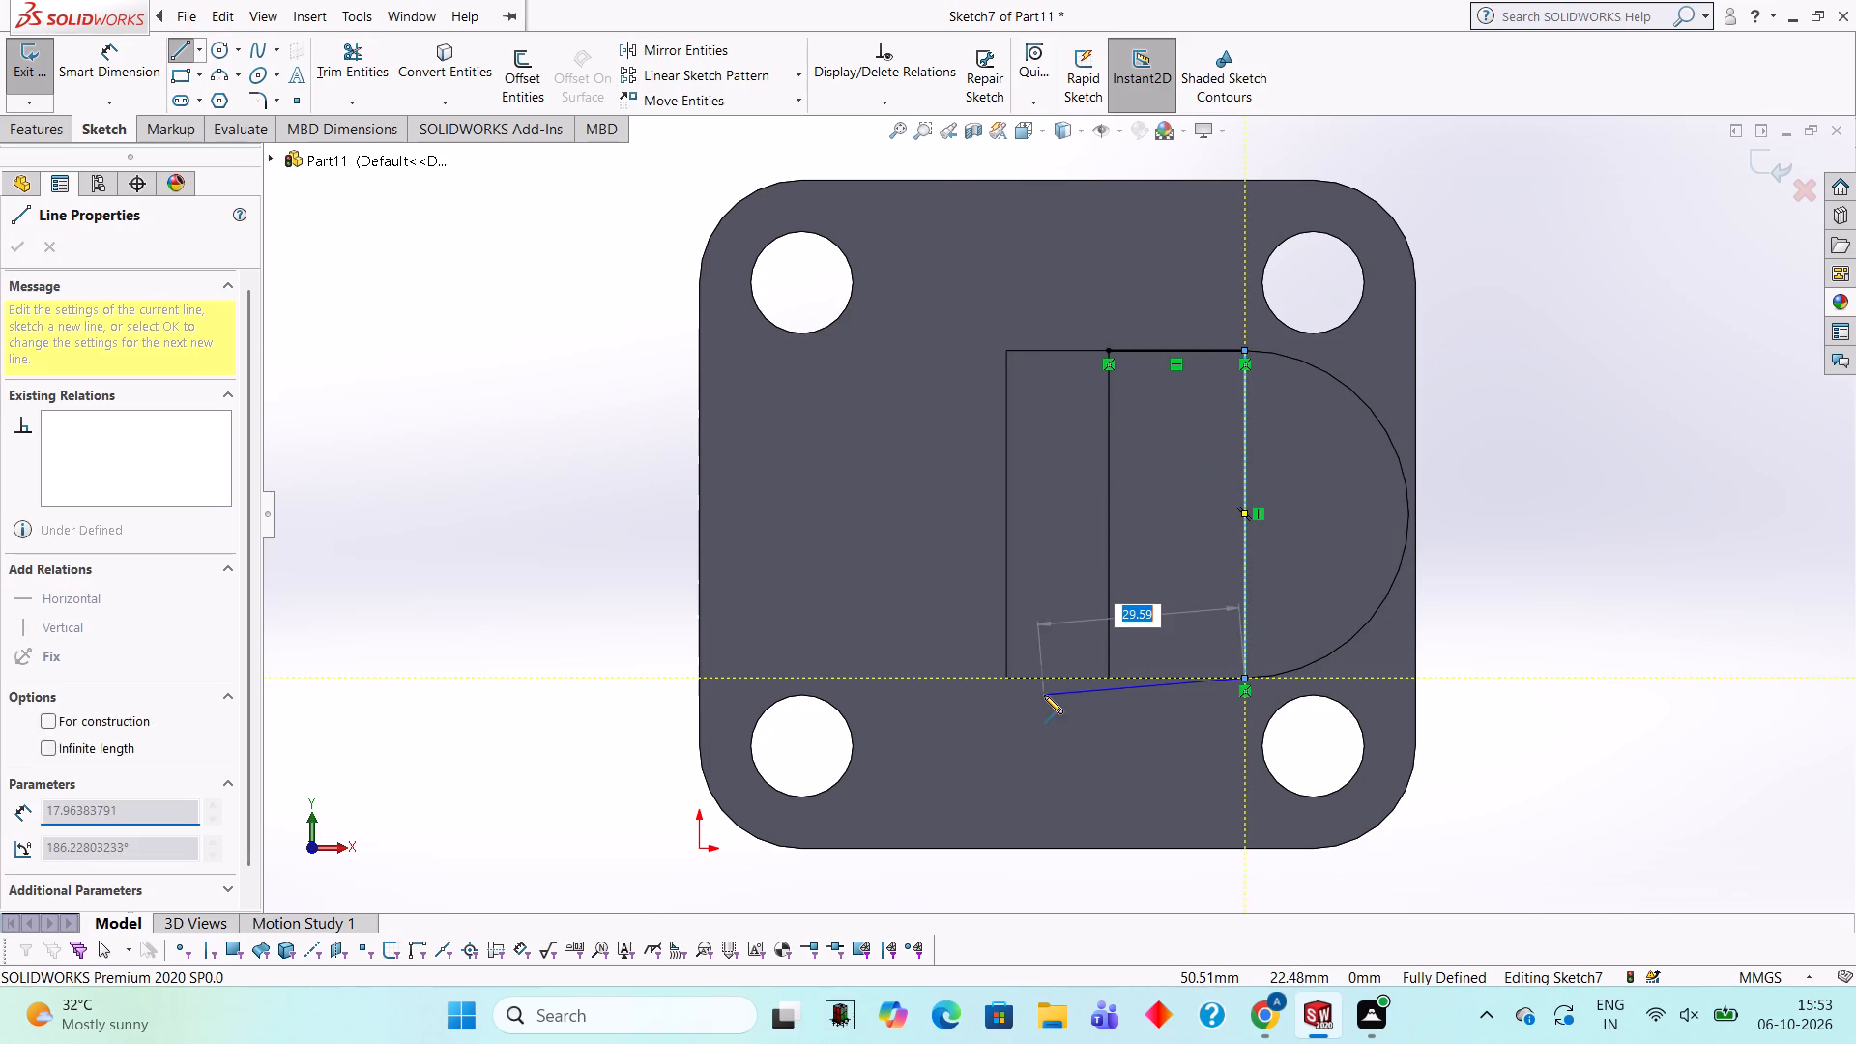
pyautogui.click(1111, 678)
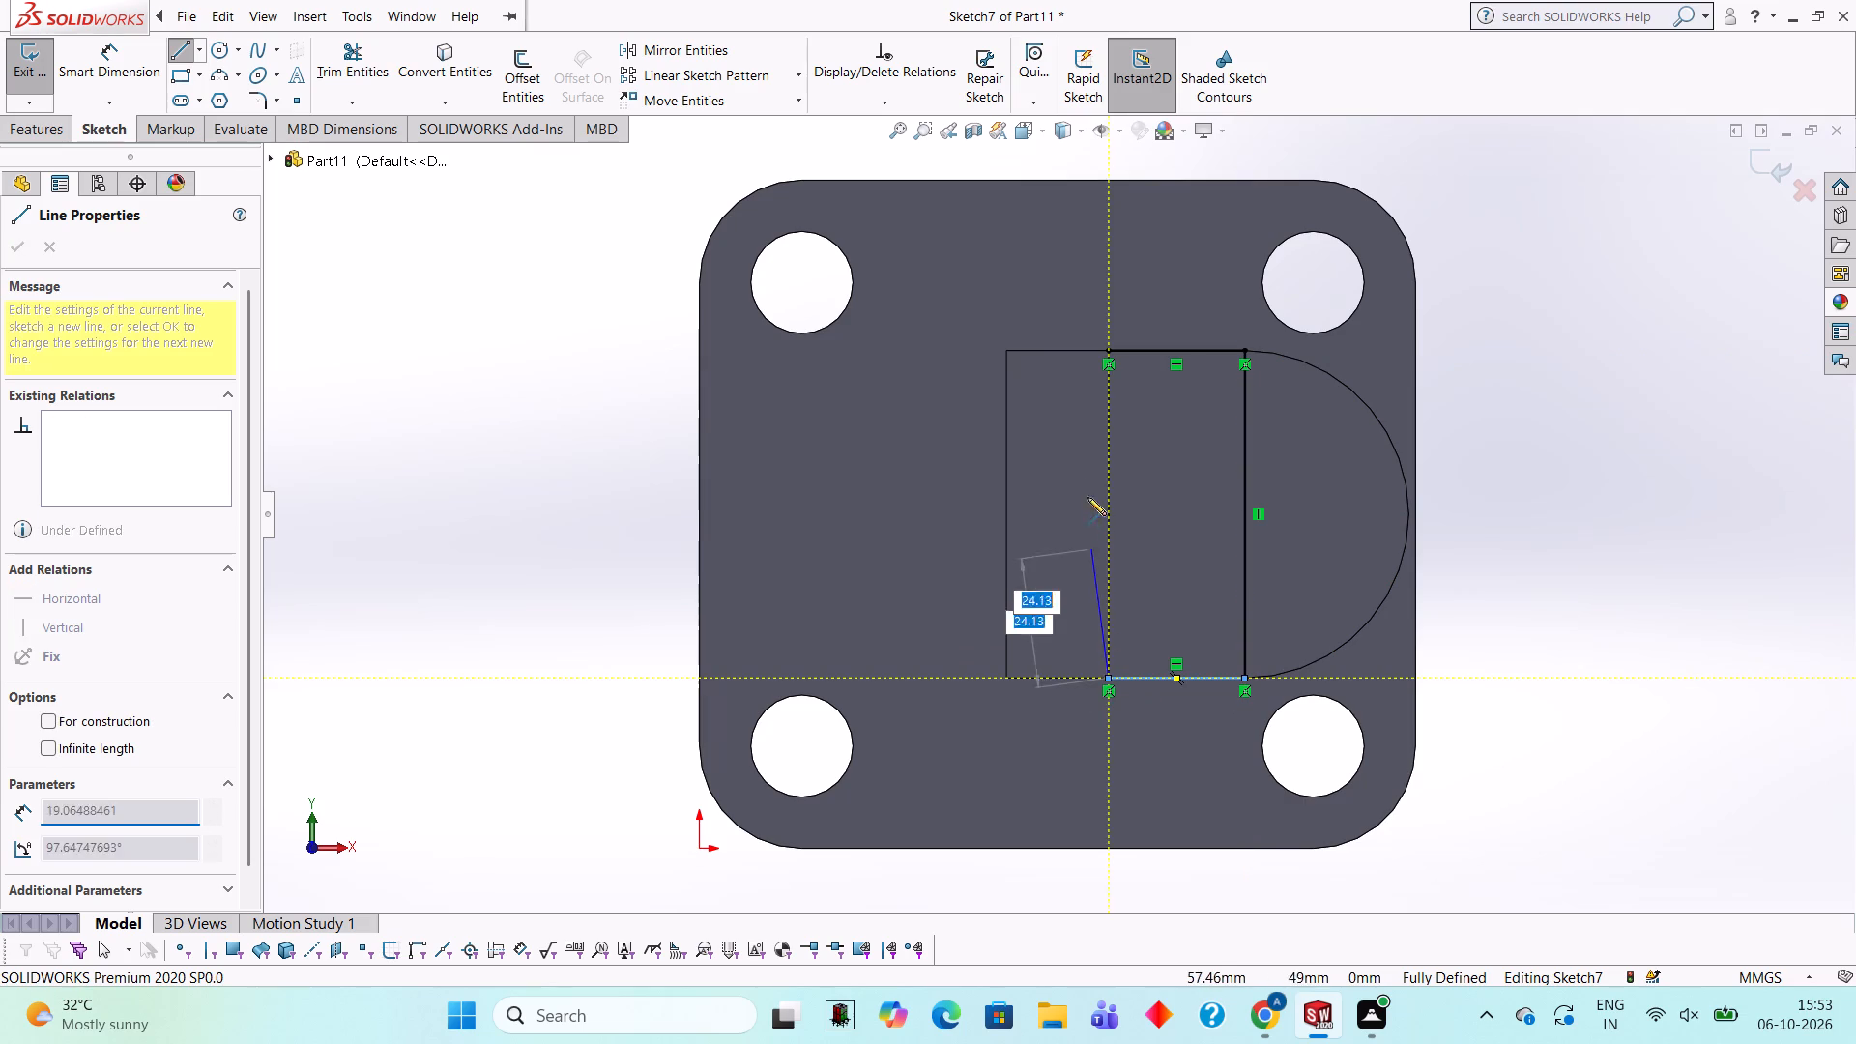
pyautogui.click(1107, 346)
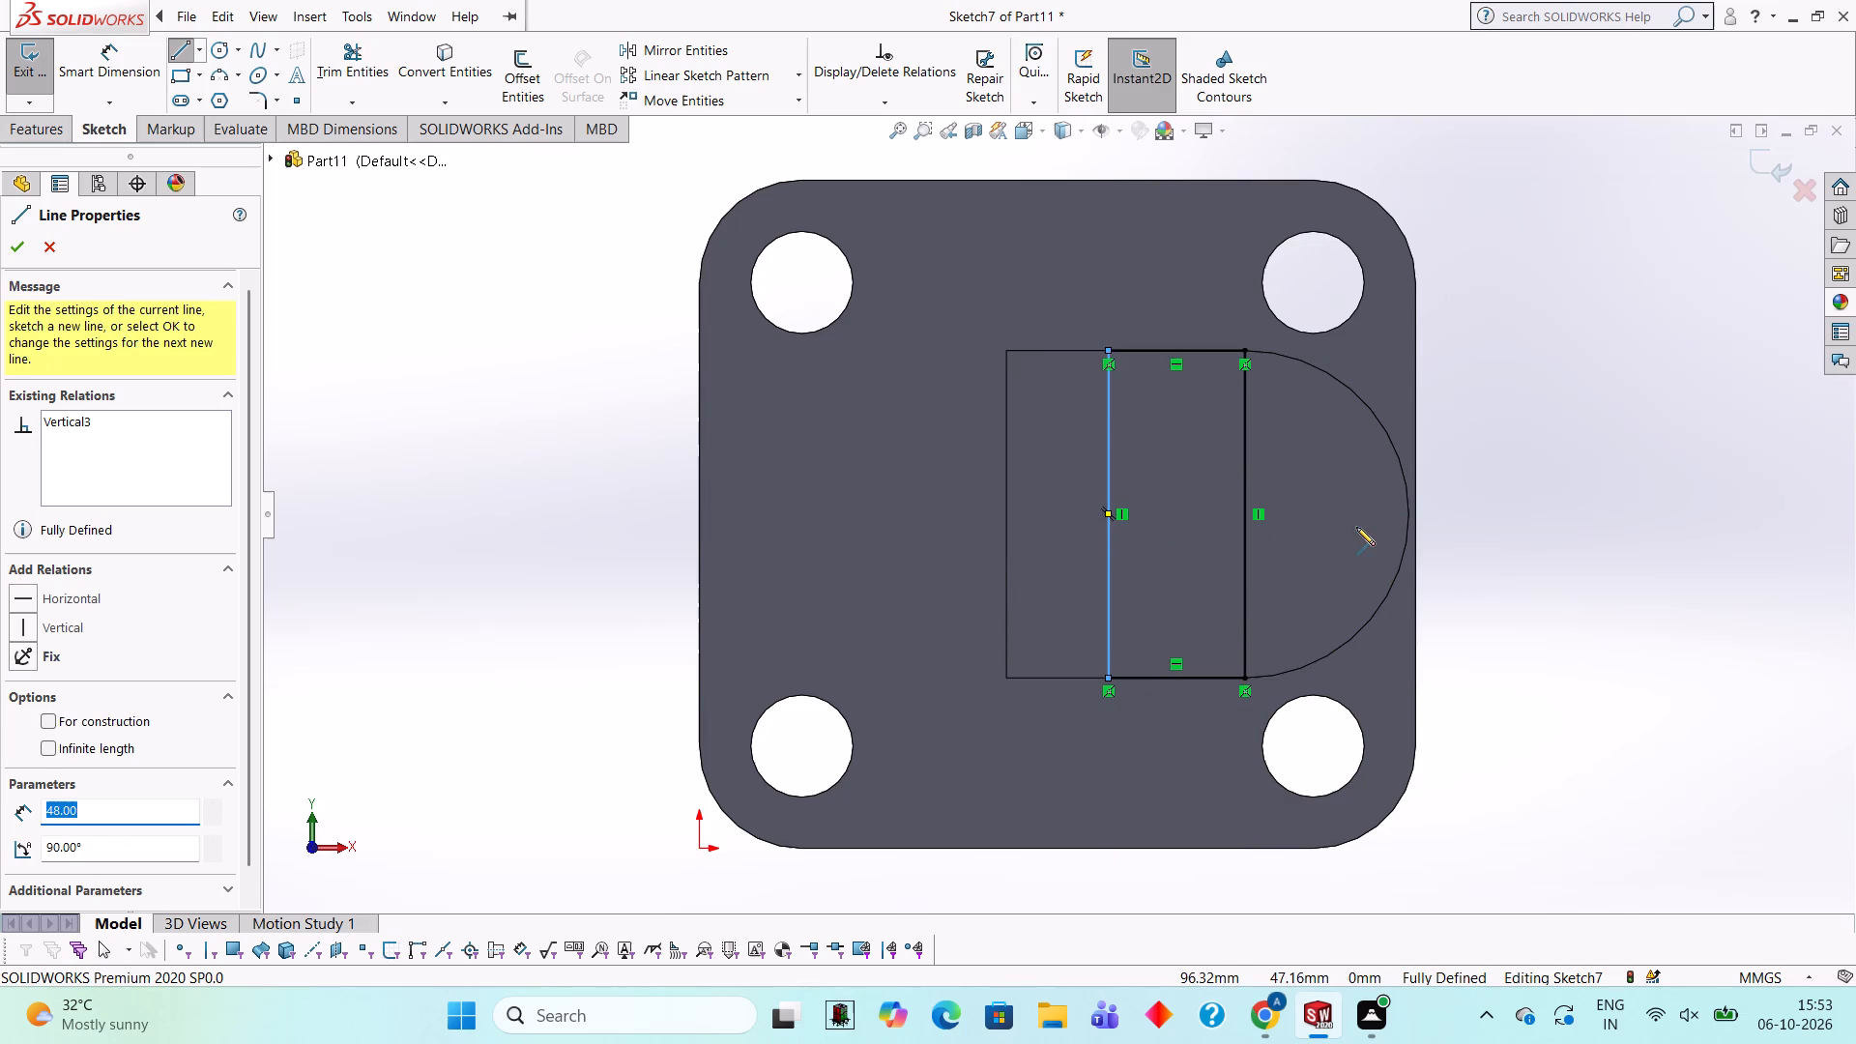
# Extrude the rectangle 15 mm, reversed down toward the plate, as a merged blind boss forming the overhanging top arm.
pyautogui.moveTo(1533, 591); pyautogui.dragTo(1509, 393, button='middle')
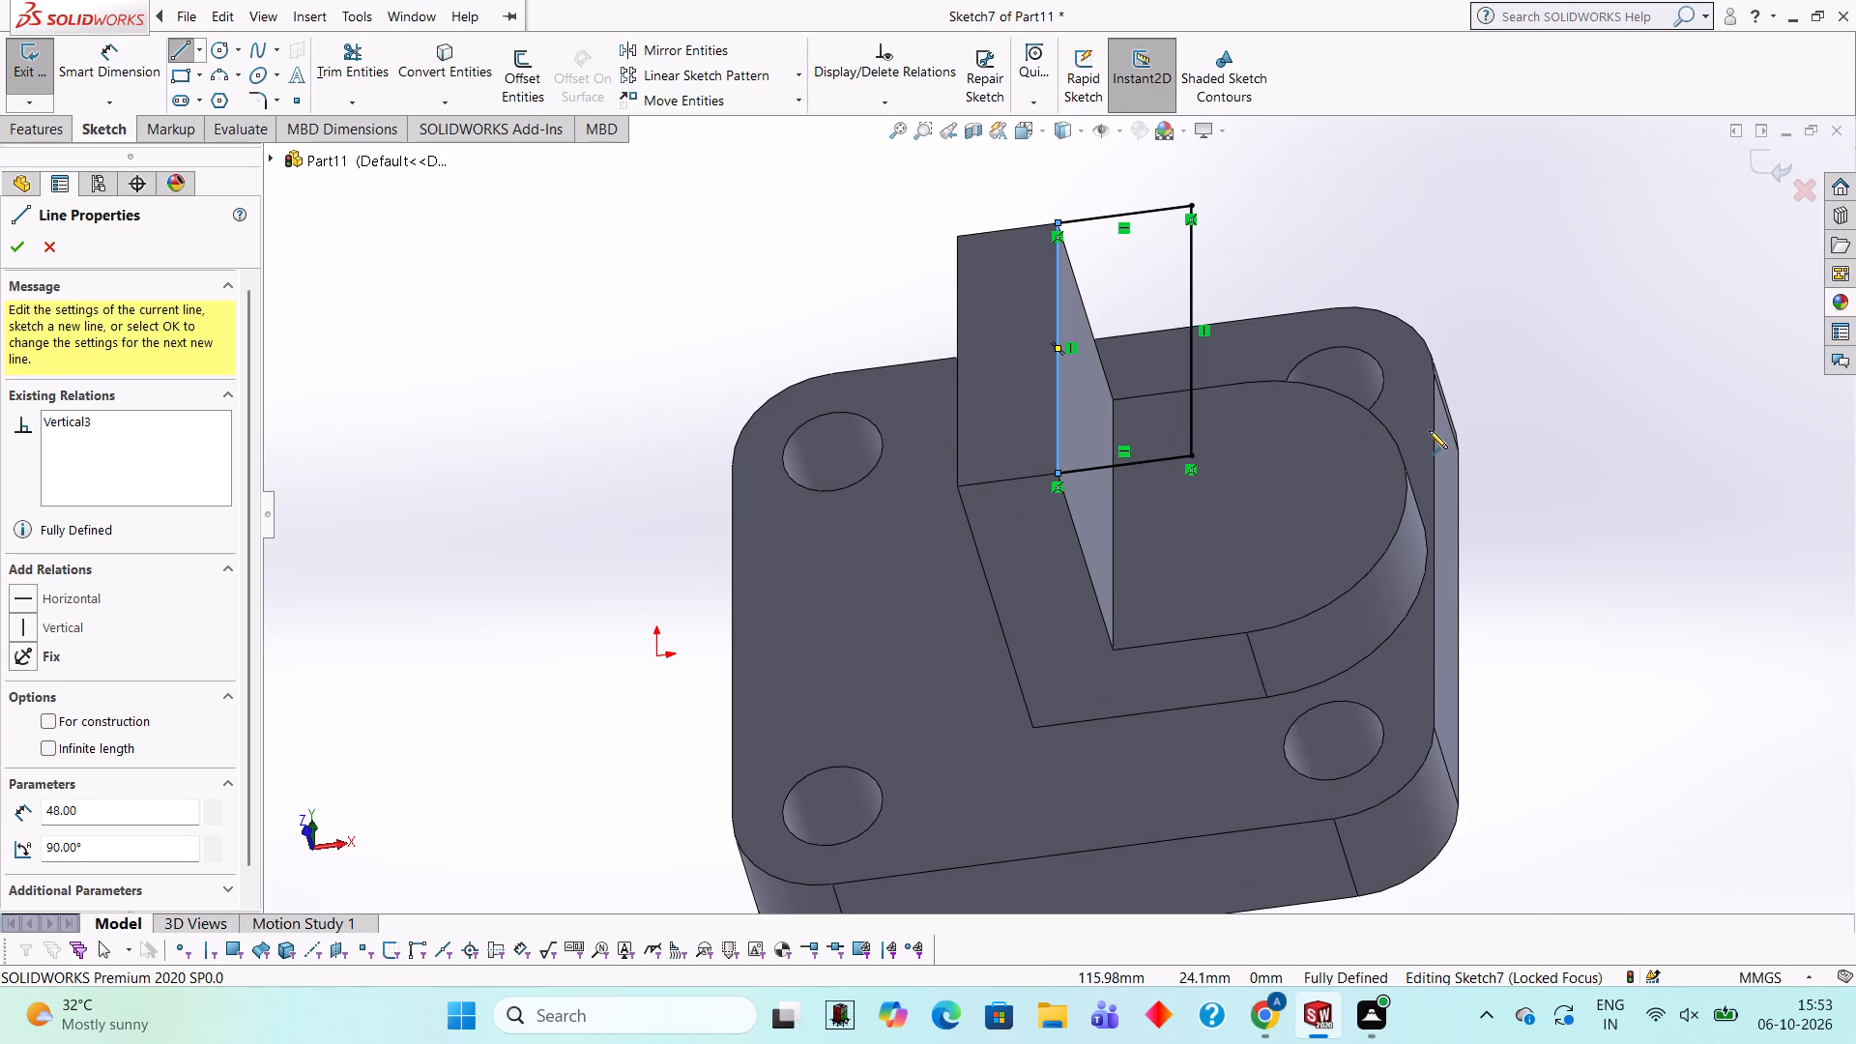
pyautogui.click(44, 123)
pyautogui.click(28, 64)
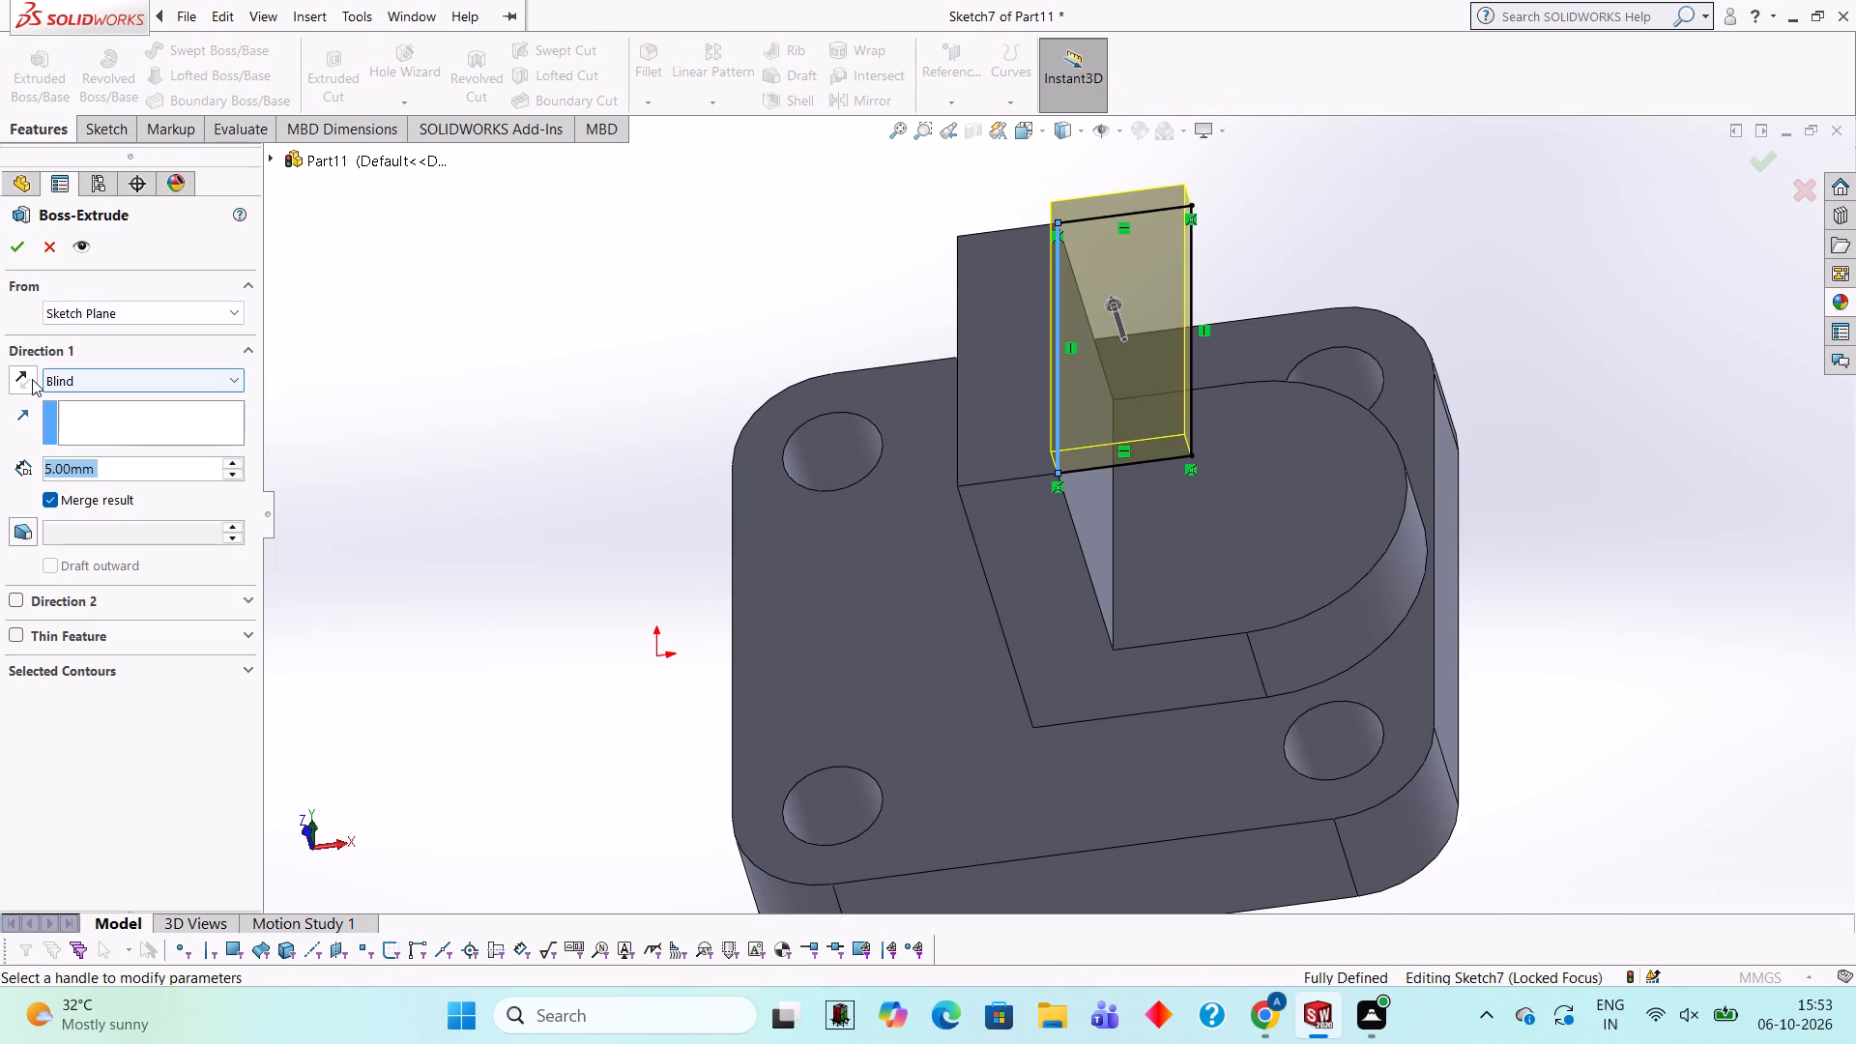
pyautogui.write('15')
pyautogui.press('Return')
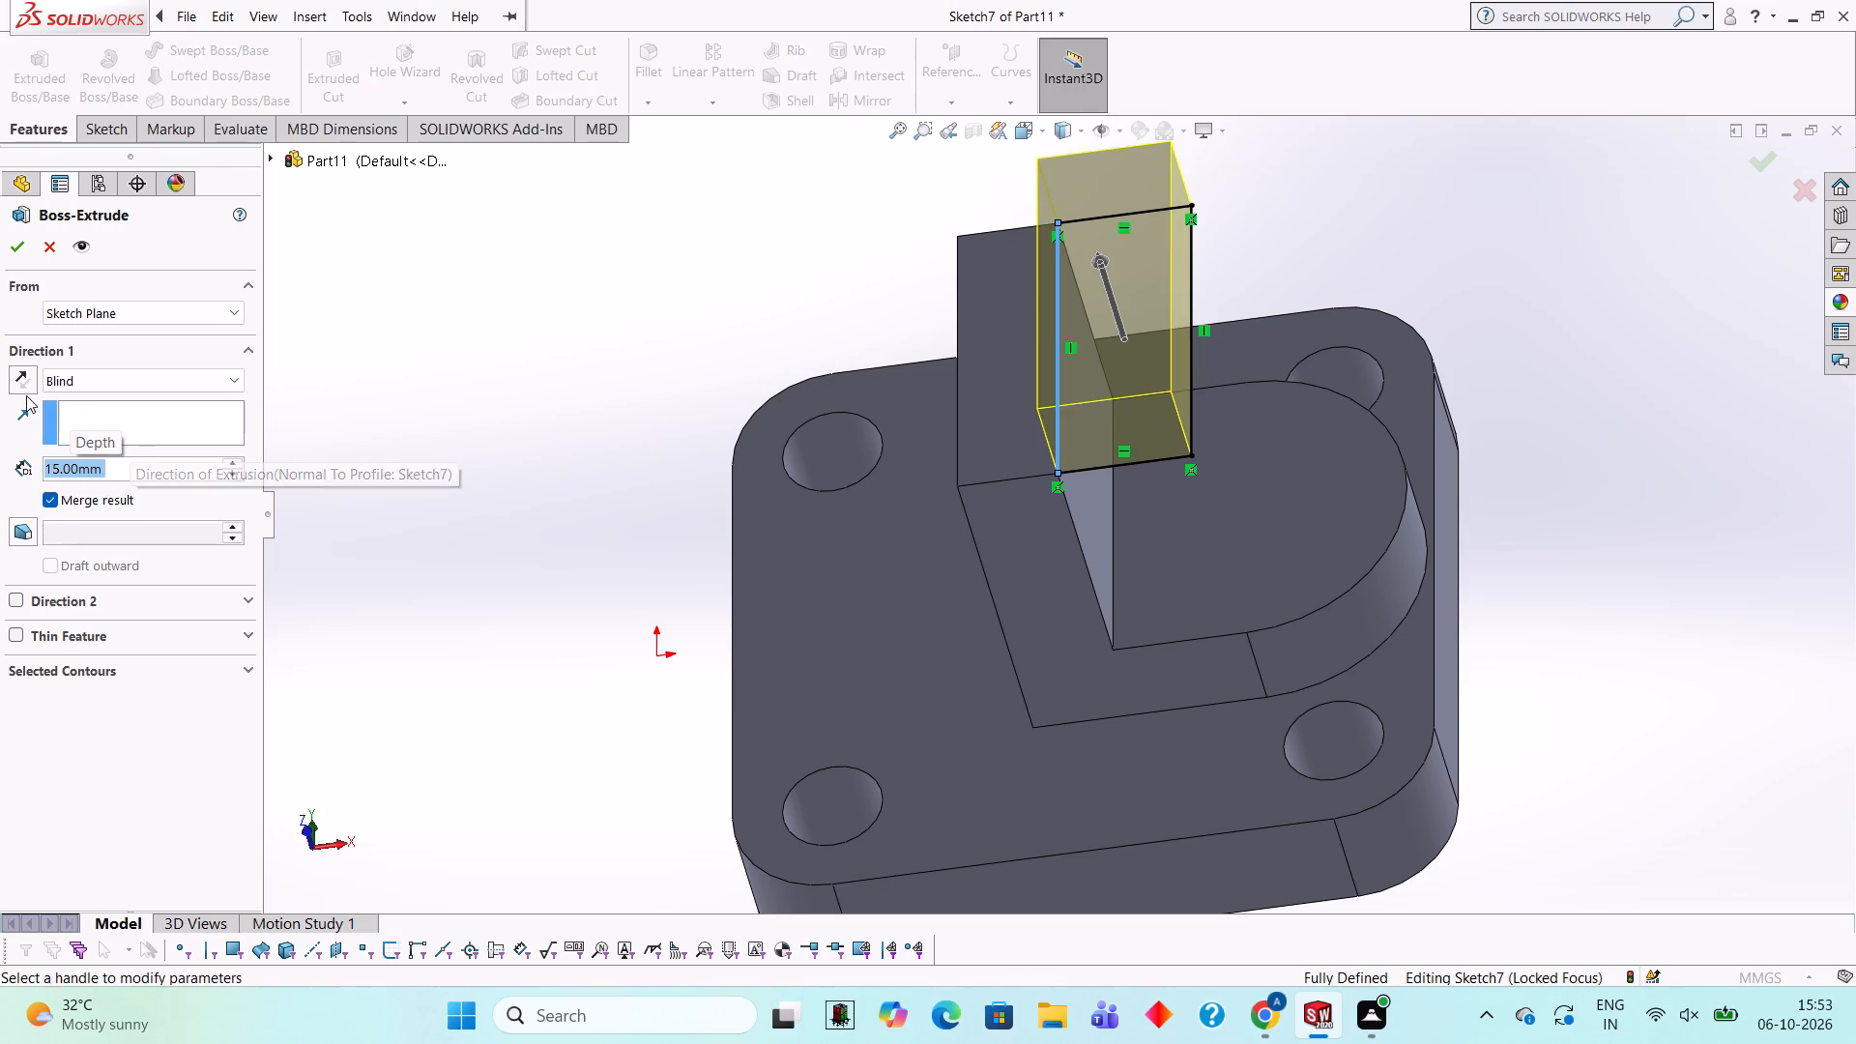
pyautogui.click(25, 378)
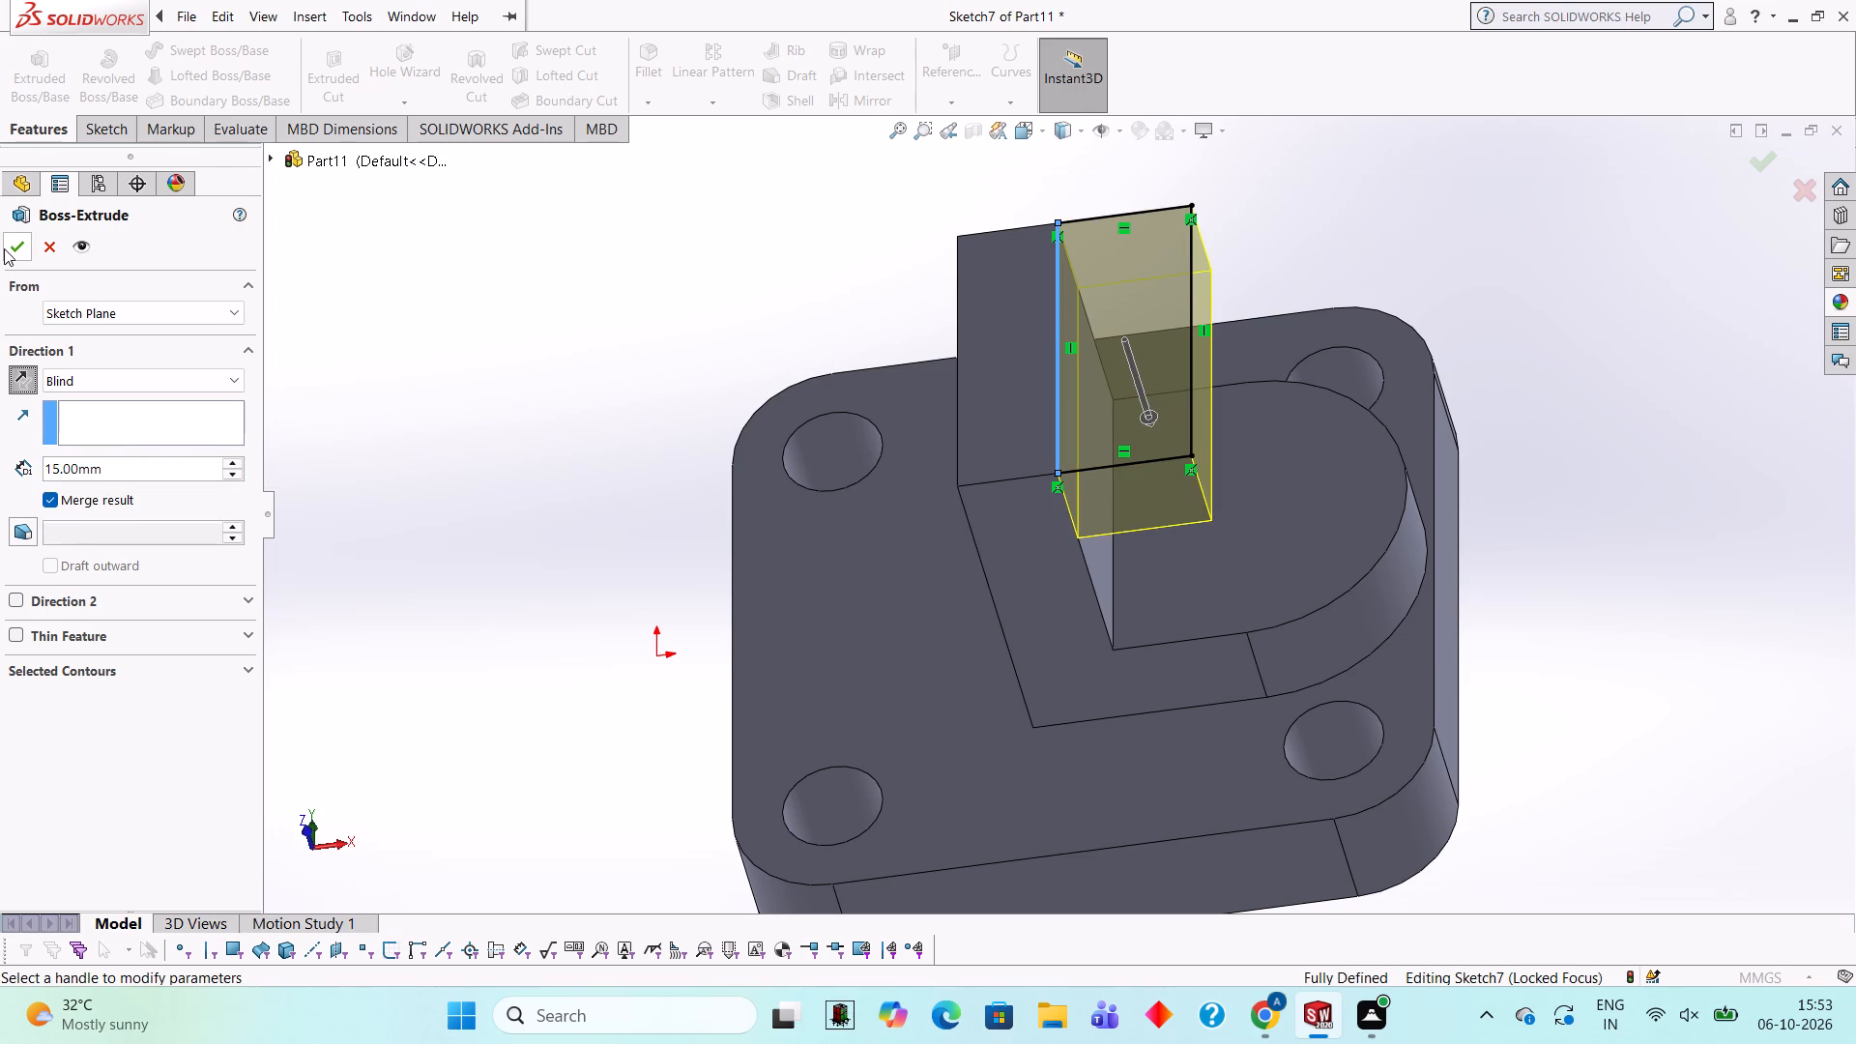
pyautogui.click(8, 248)
pyautogui.click(303, 310)
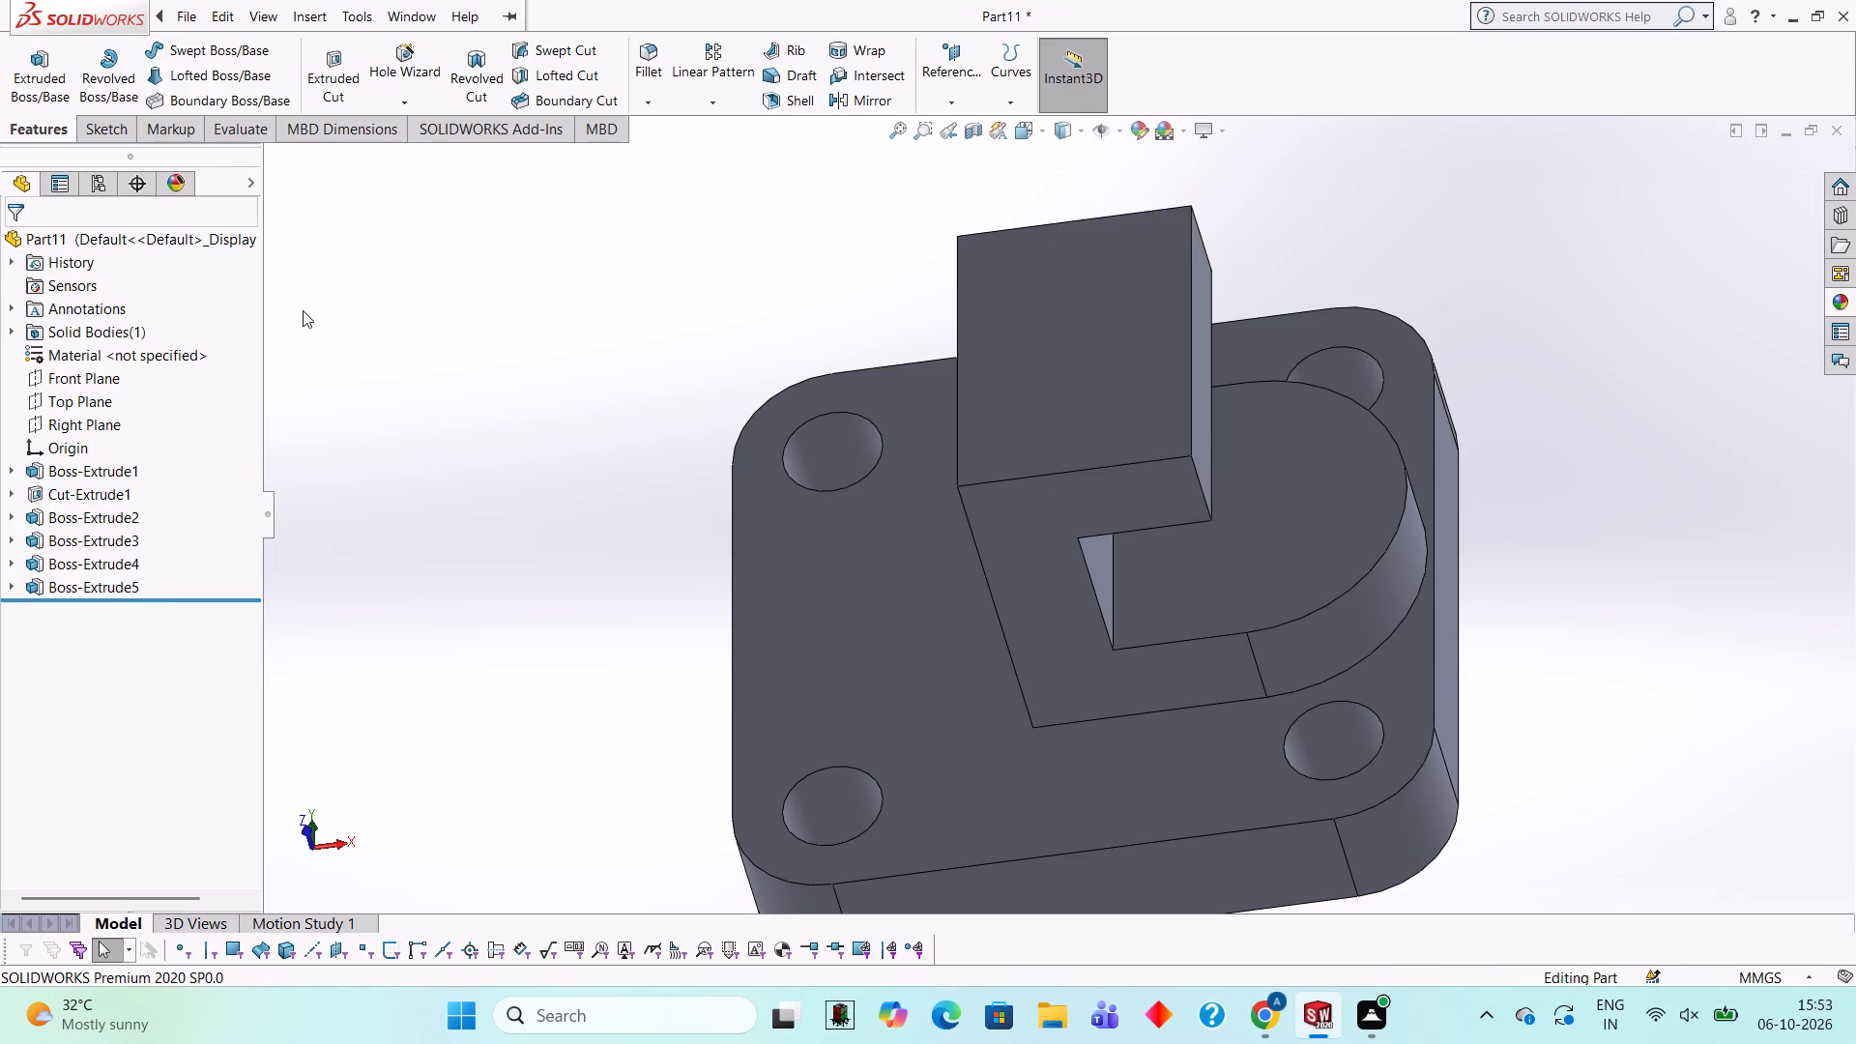
# On the overhanging arm's top face, sketch a circle of radius 48 mm centred on the midpoint of its free edge.
pyautogui.moveTo(428, 326); pyautogui.dragTo(457, 446, button='middle')
pyautogui.scroll(-1, 454, 428)
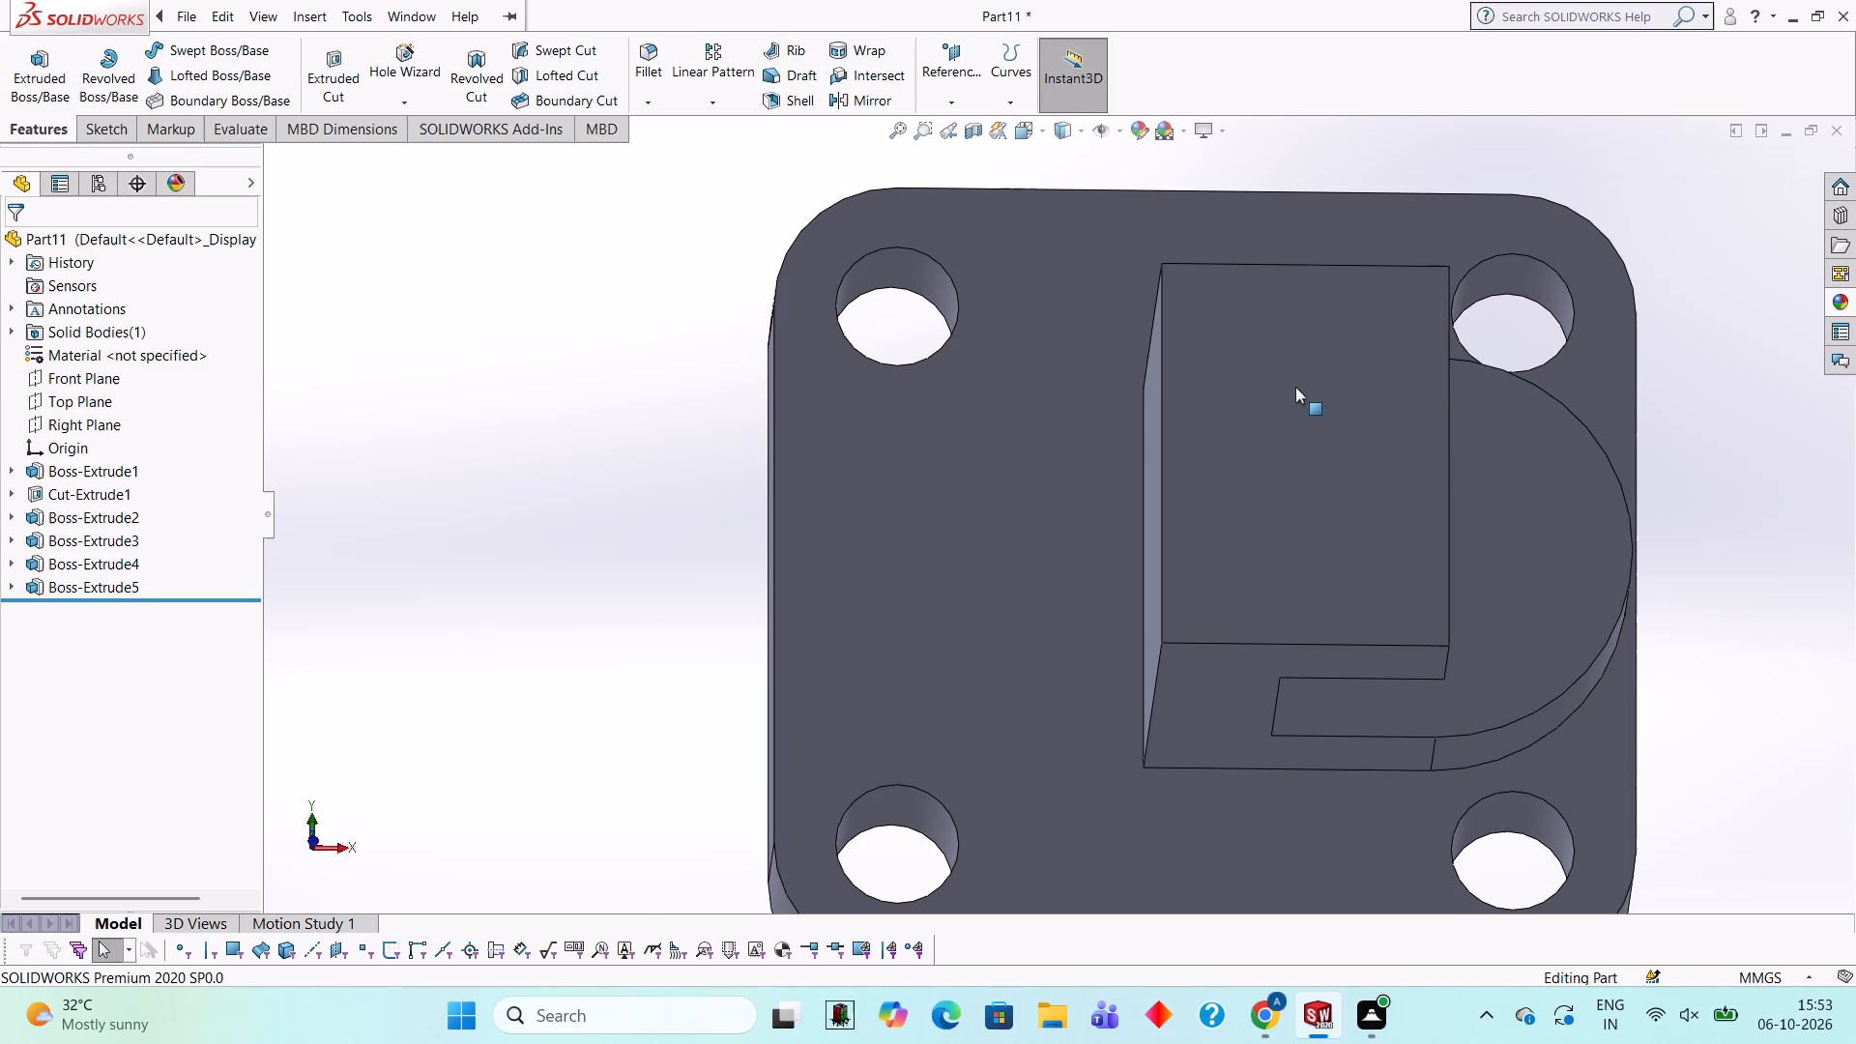
pyautogui.click(1295, 387)
pyautogui.click(1377, 329)
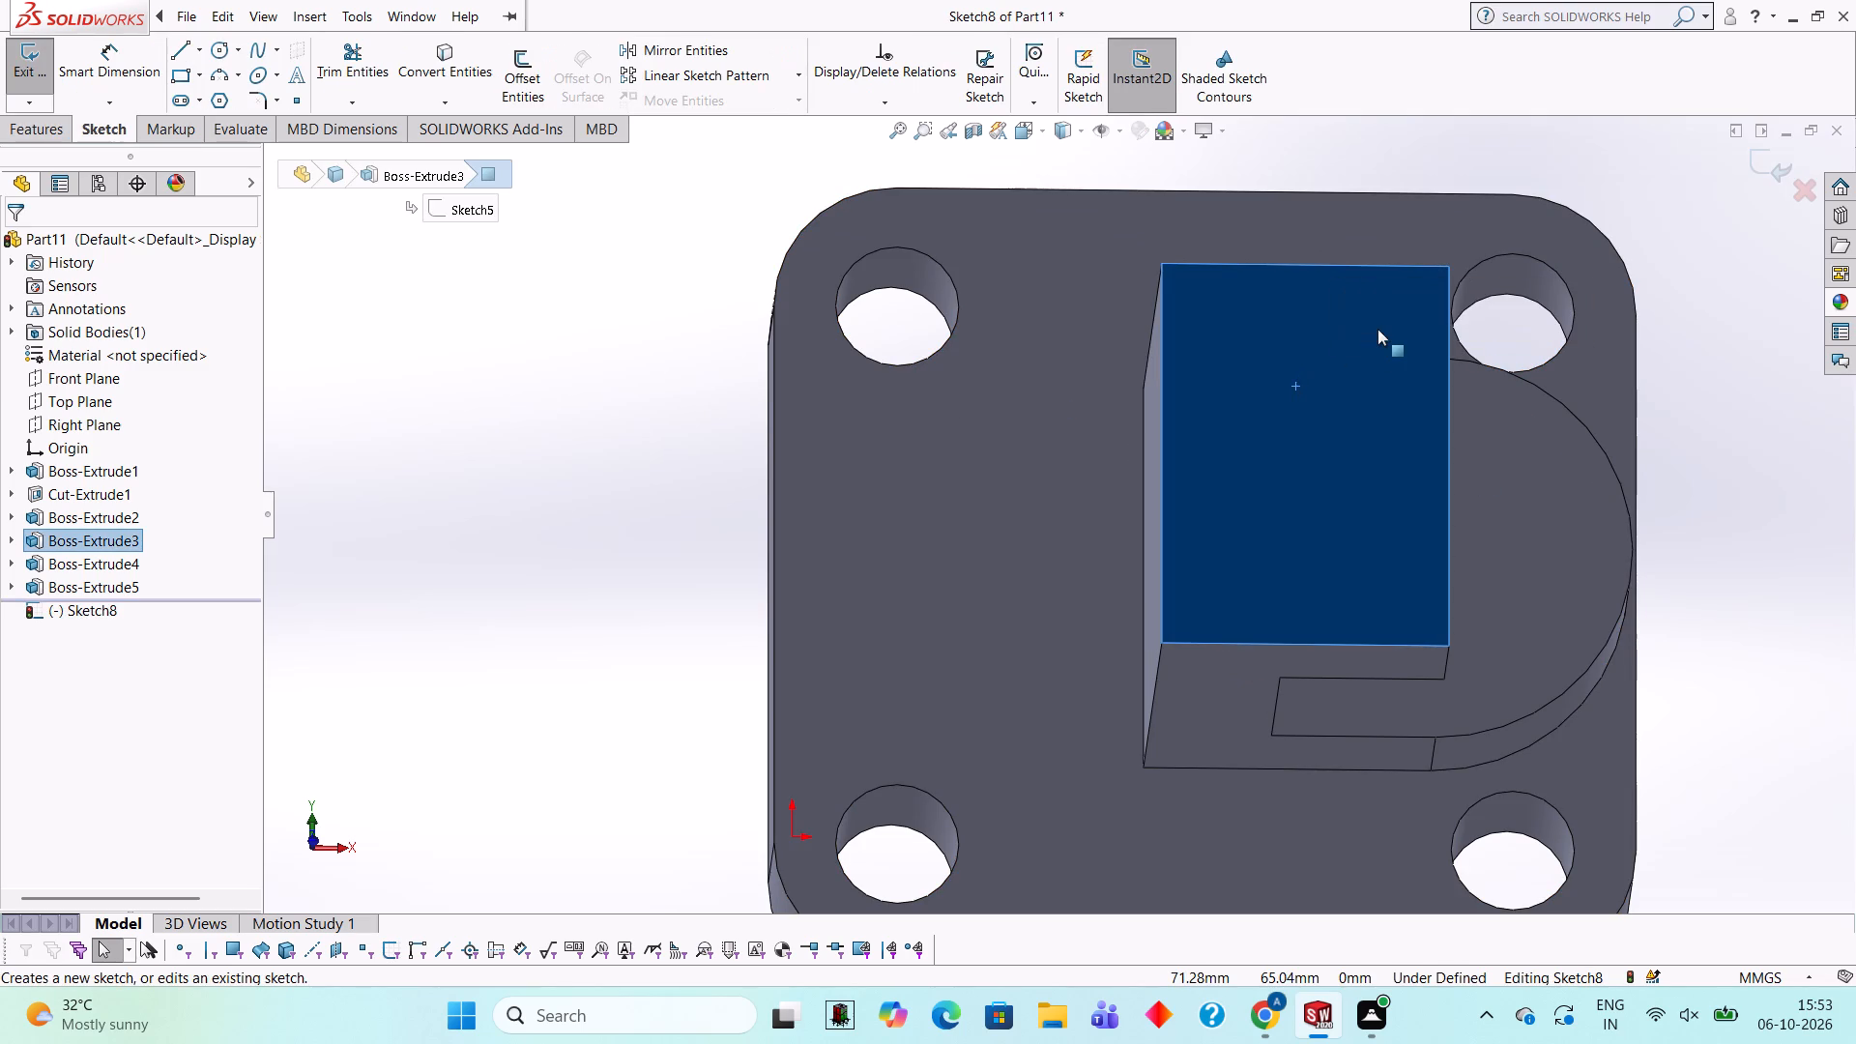
pyautogui.hotkey('ctrl', '8')
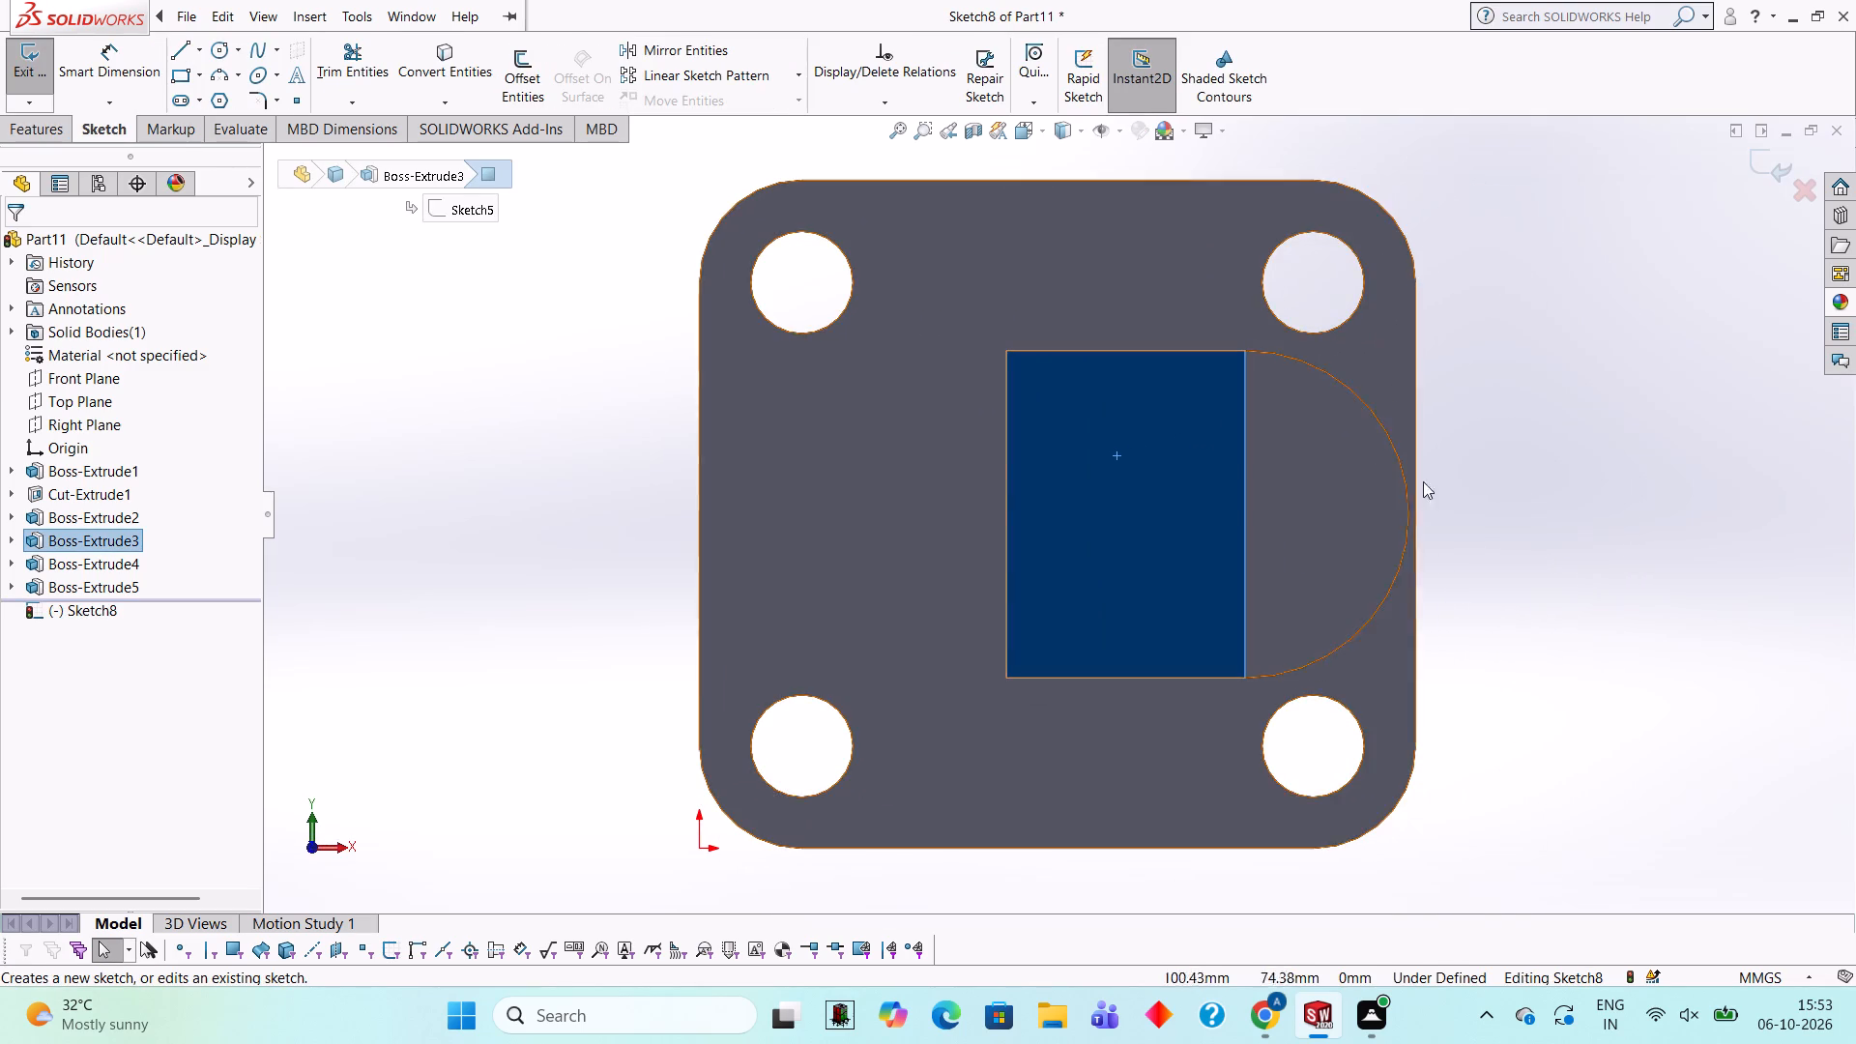
pyautogui.click(223, 58)
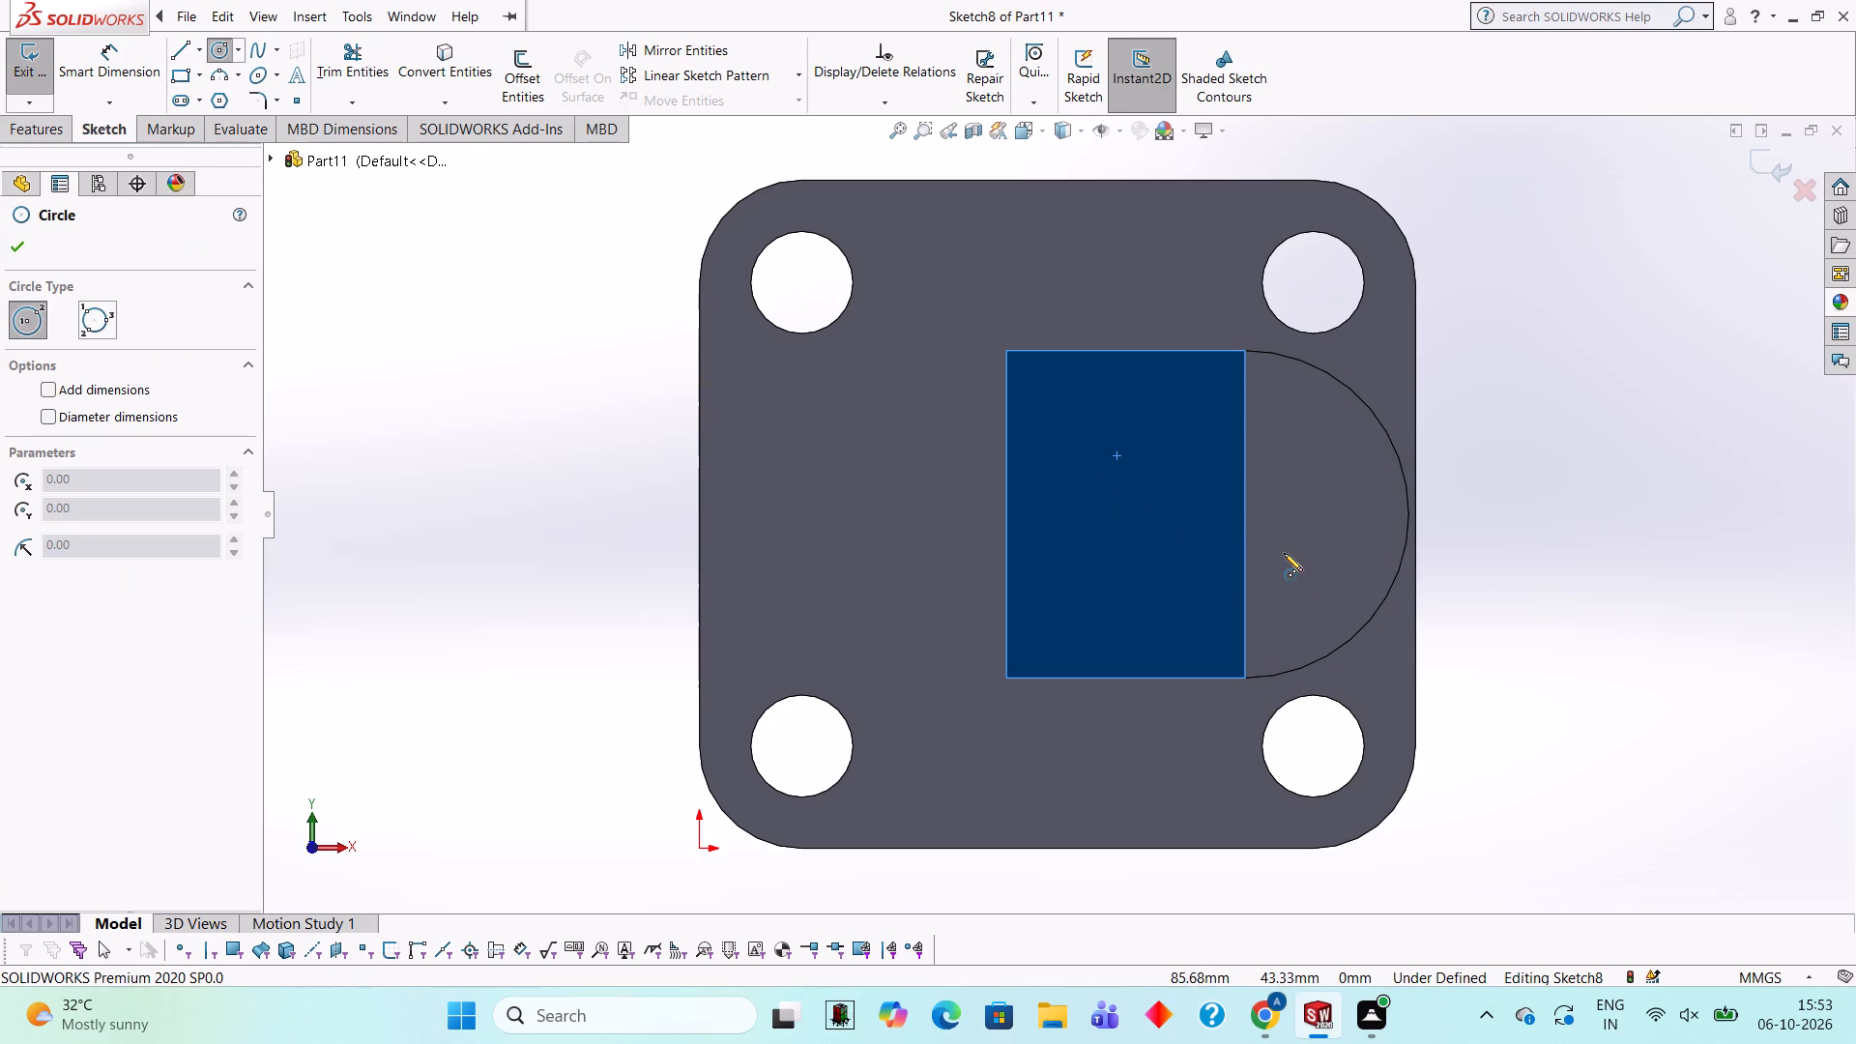
pyautogui.click(1245, 512)
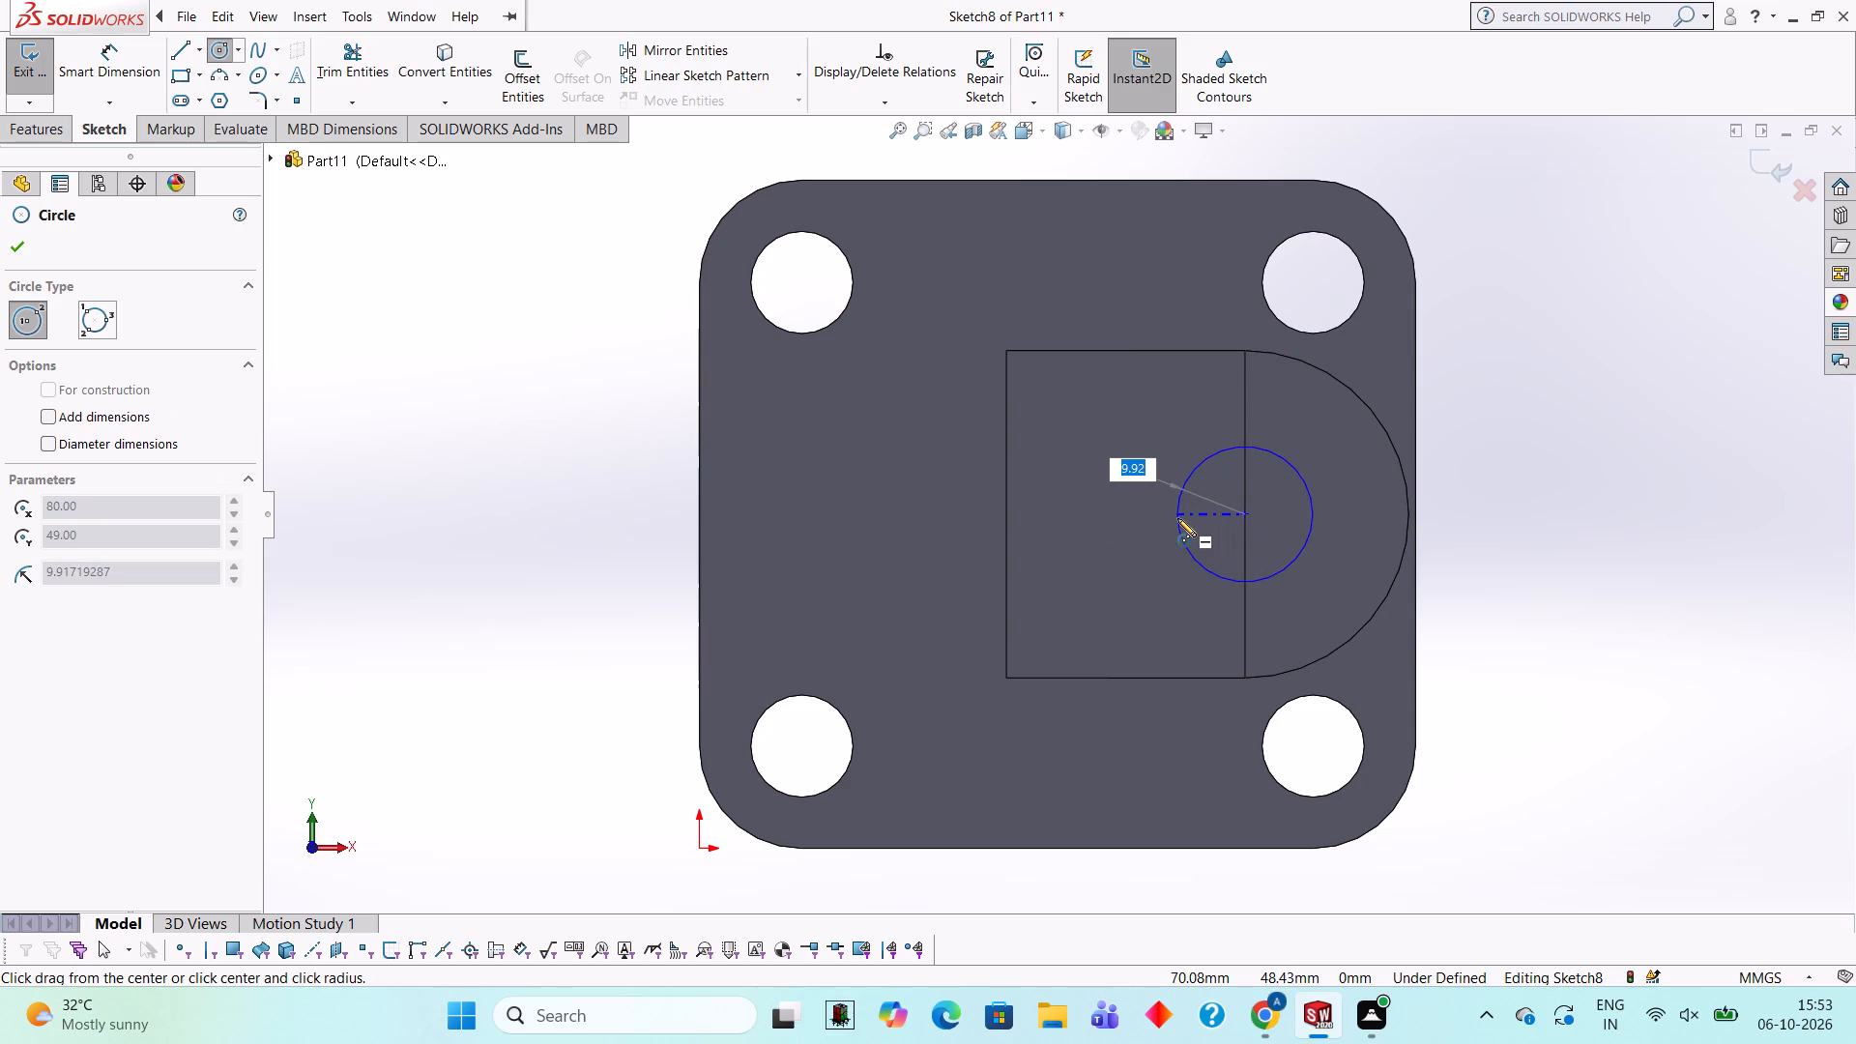
pyautogui.write('48')
pyautogui.press('Return')
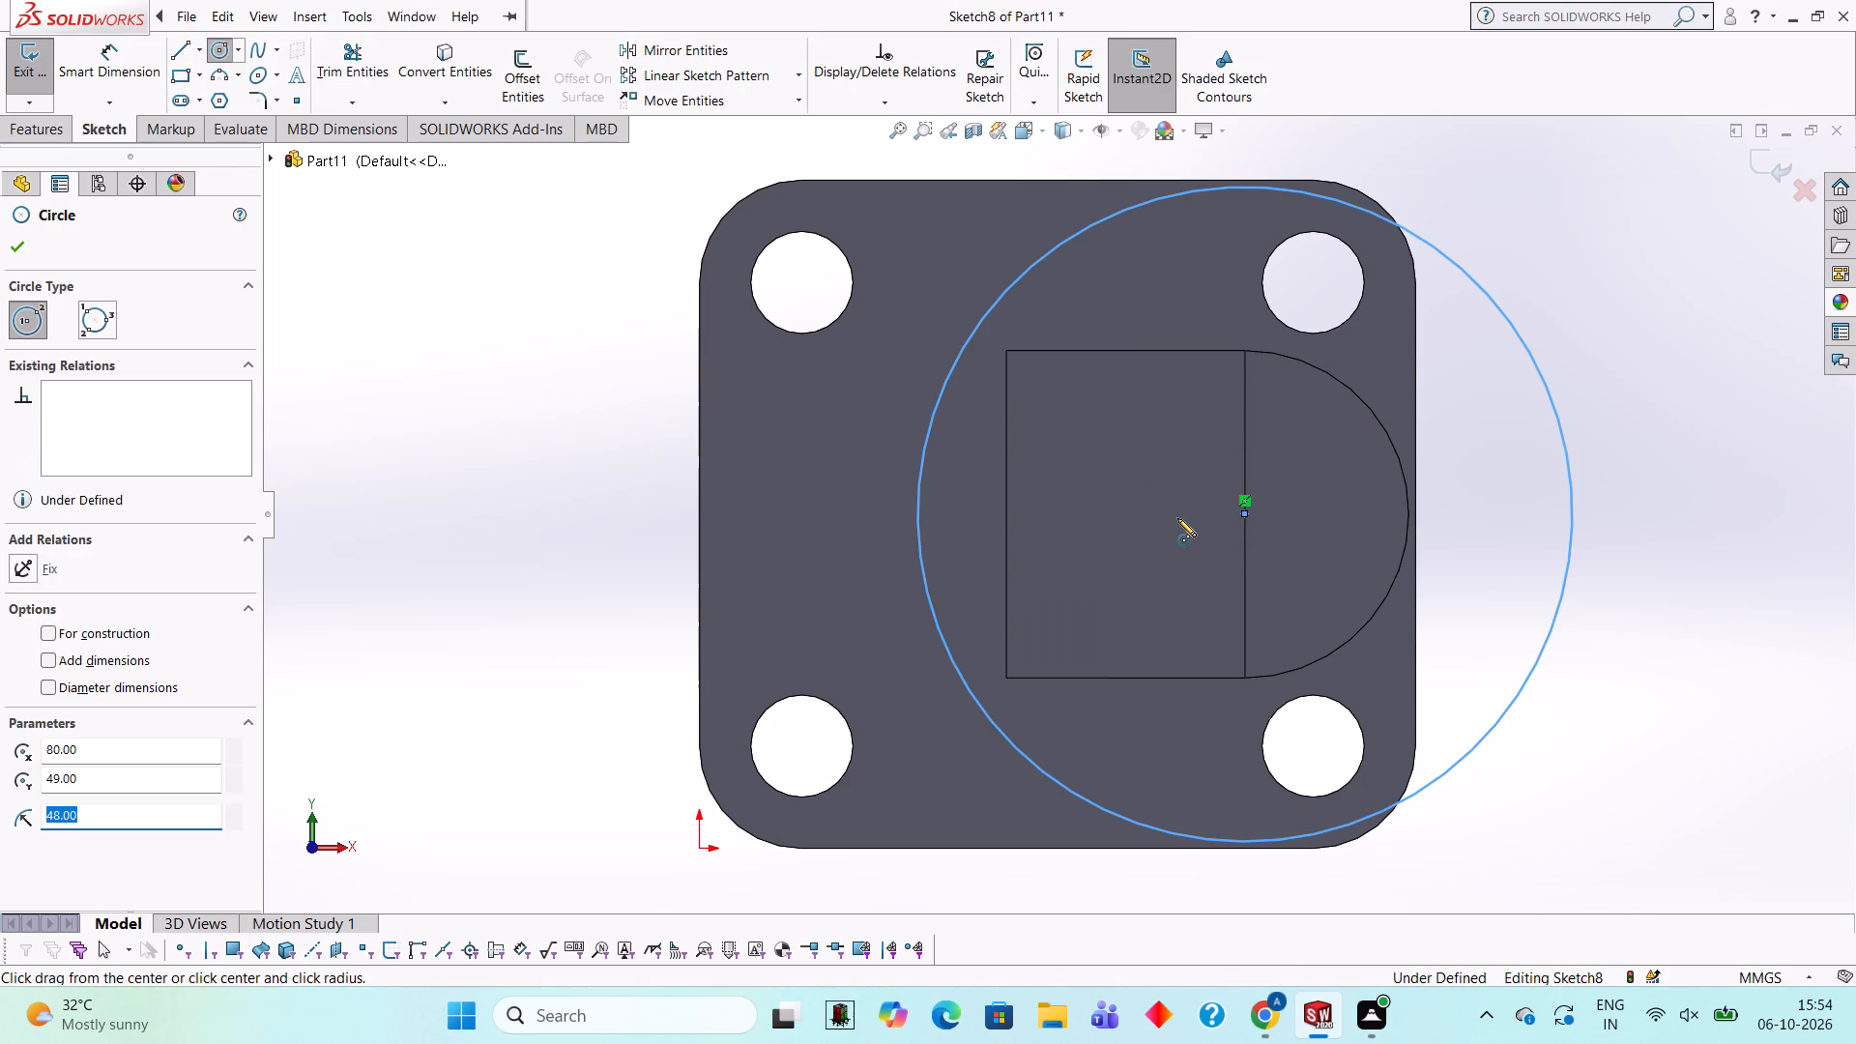
# Undo the oversized circle and redraw it with a 24 mm radius, centred on the midpoint of the arm's free edge.
pyautogui.hotkey('ctrl', 'z')
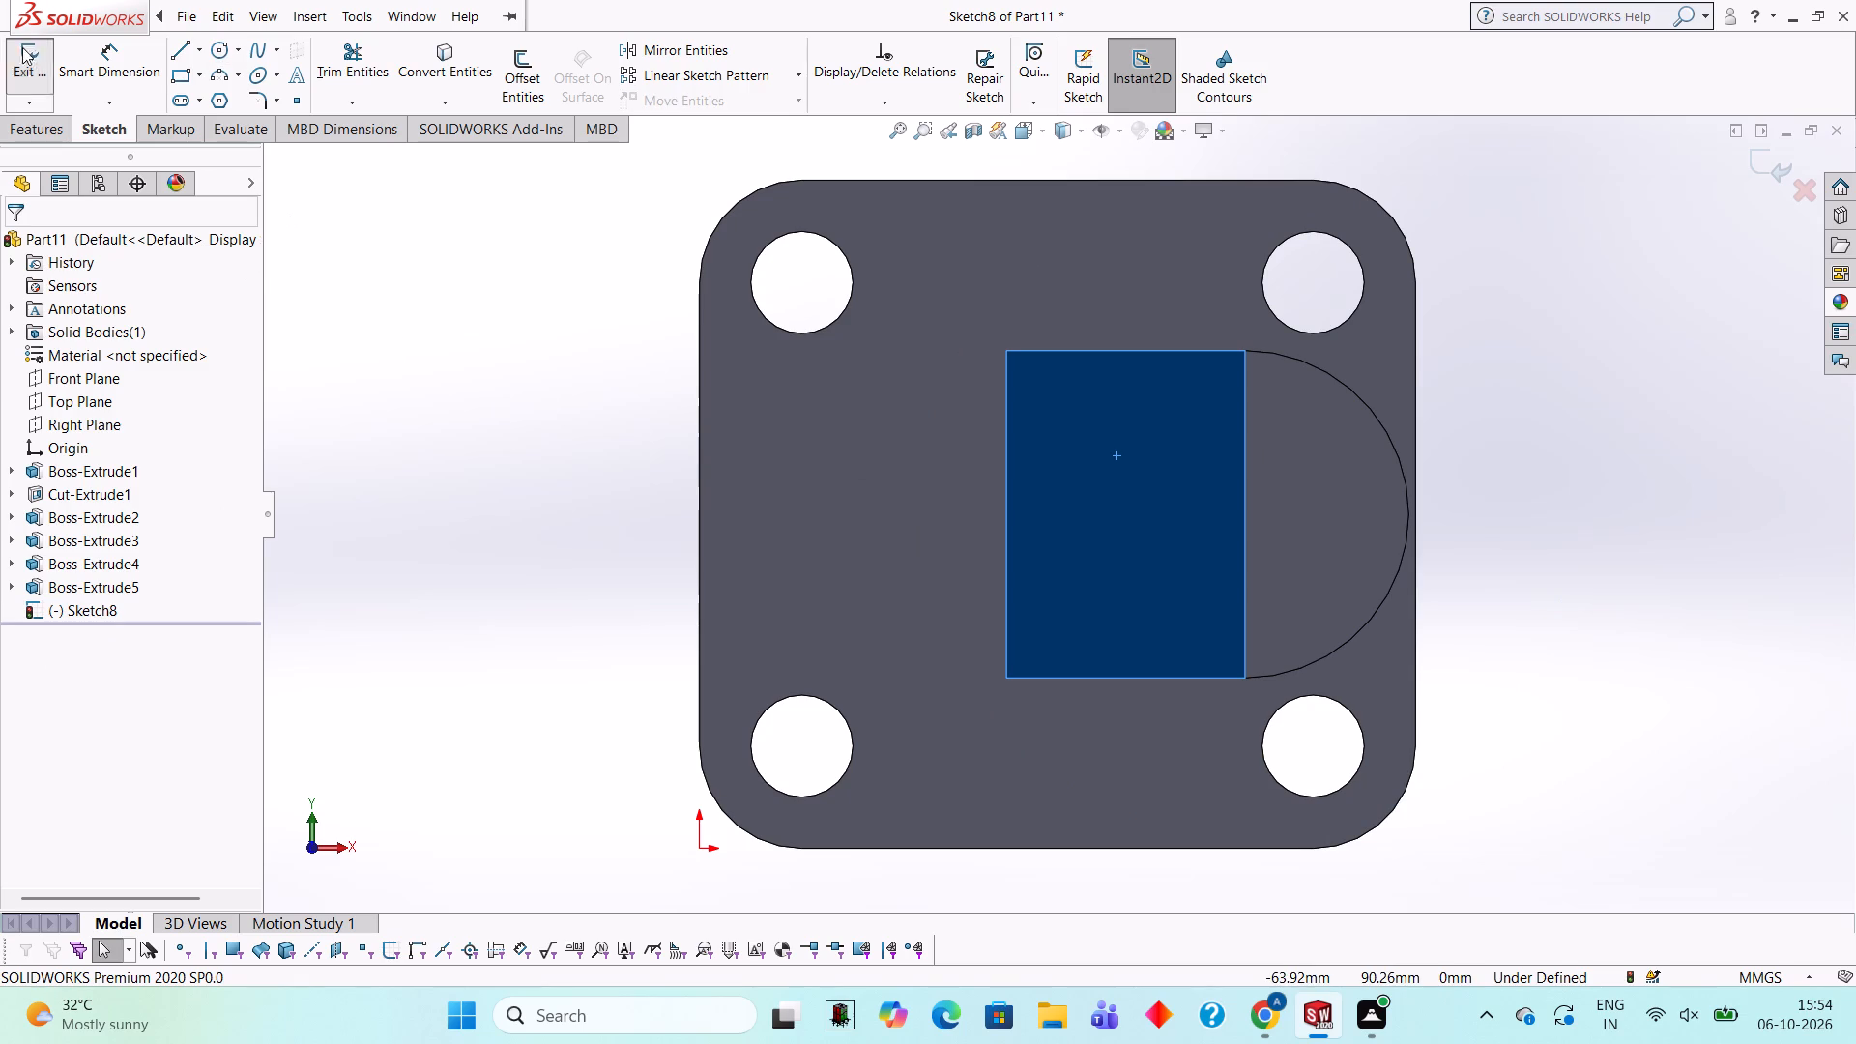
pyautogui.click(217, 51)
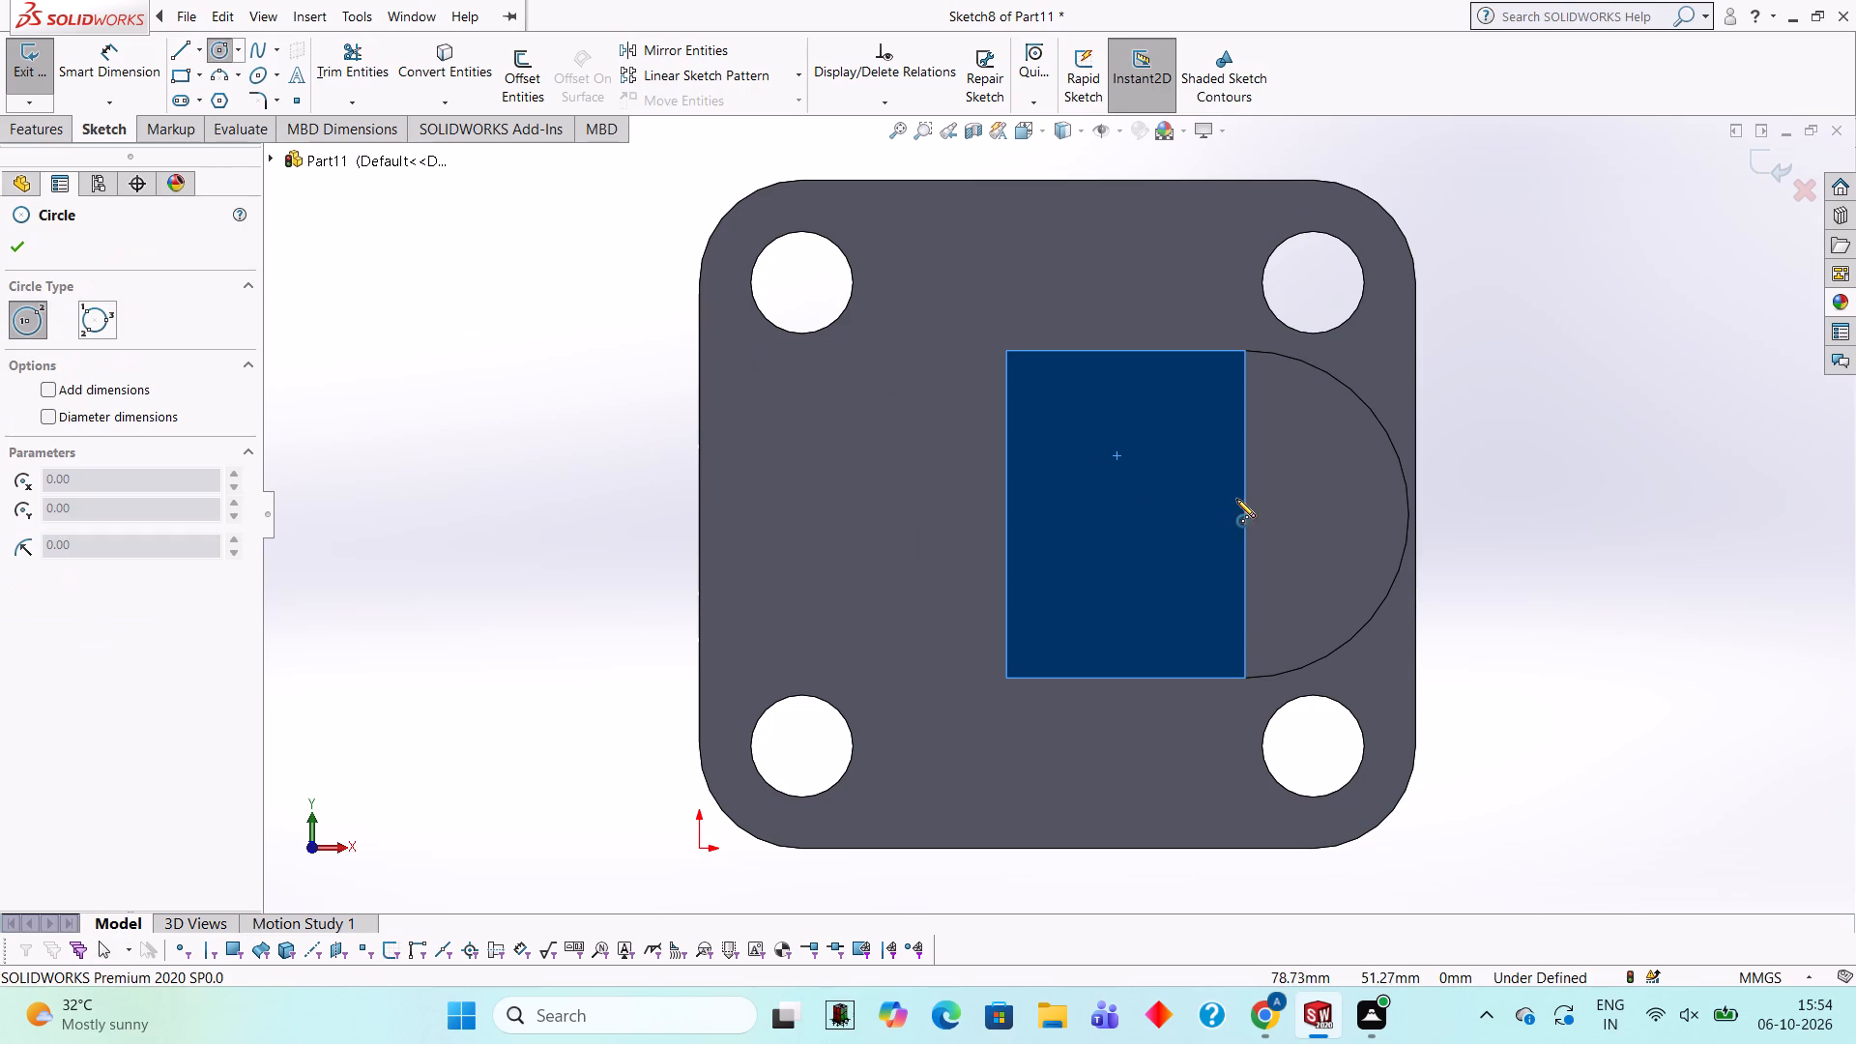
pyautogui.click(1242, 515)
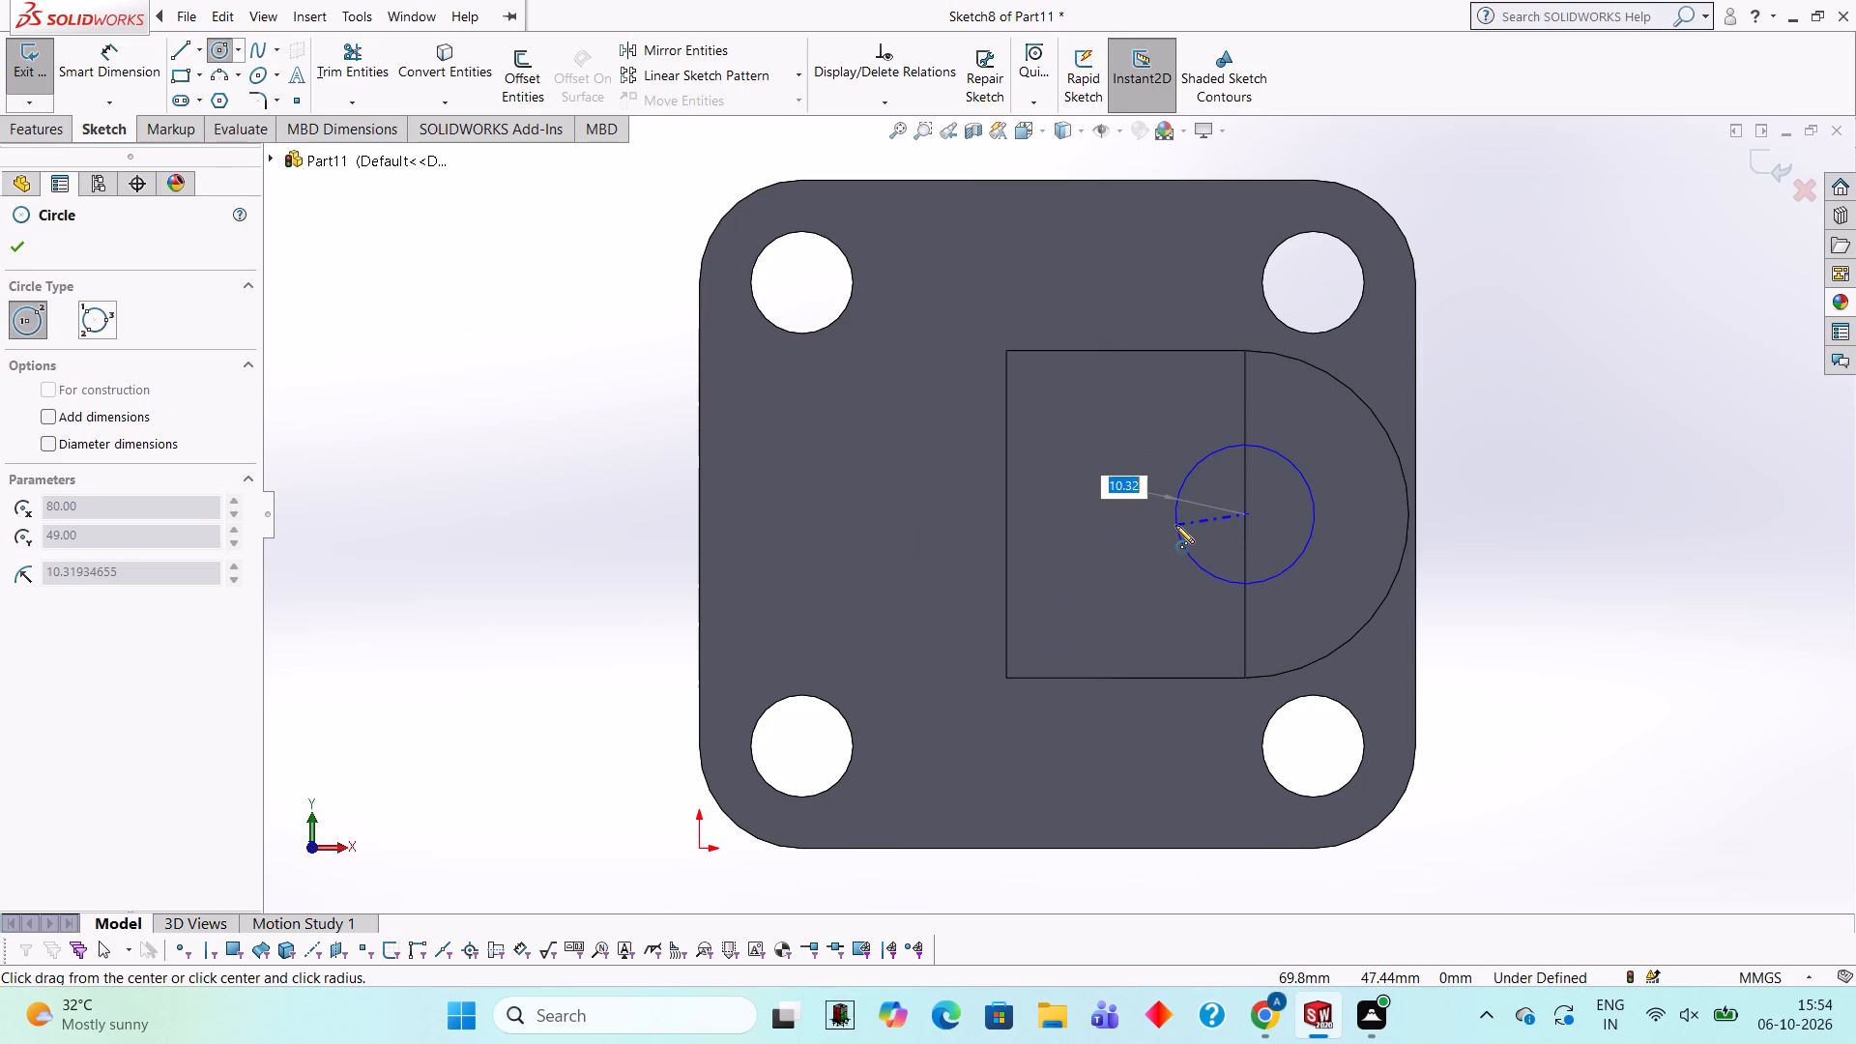
pyautogui.write('24')
pyautogui.press('Return')
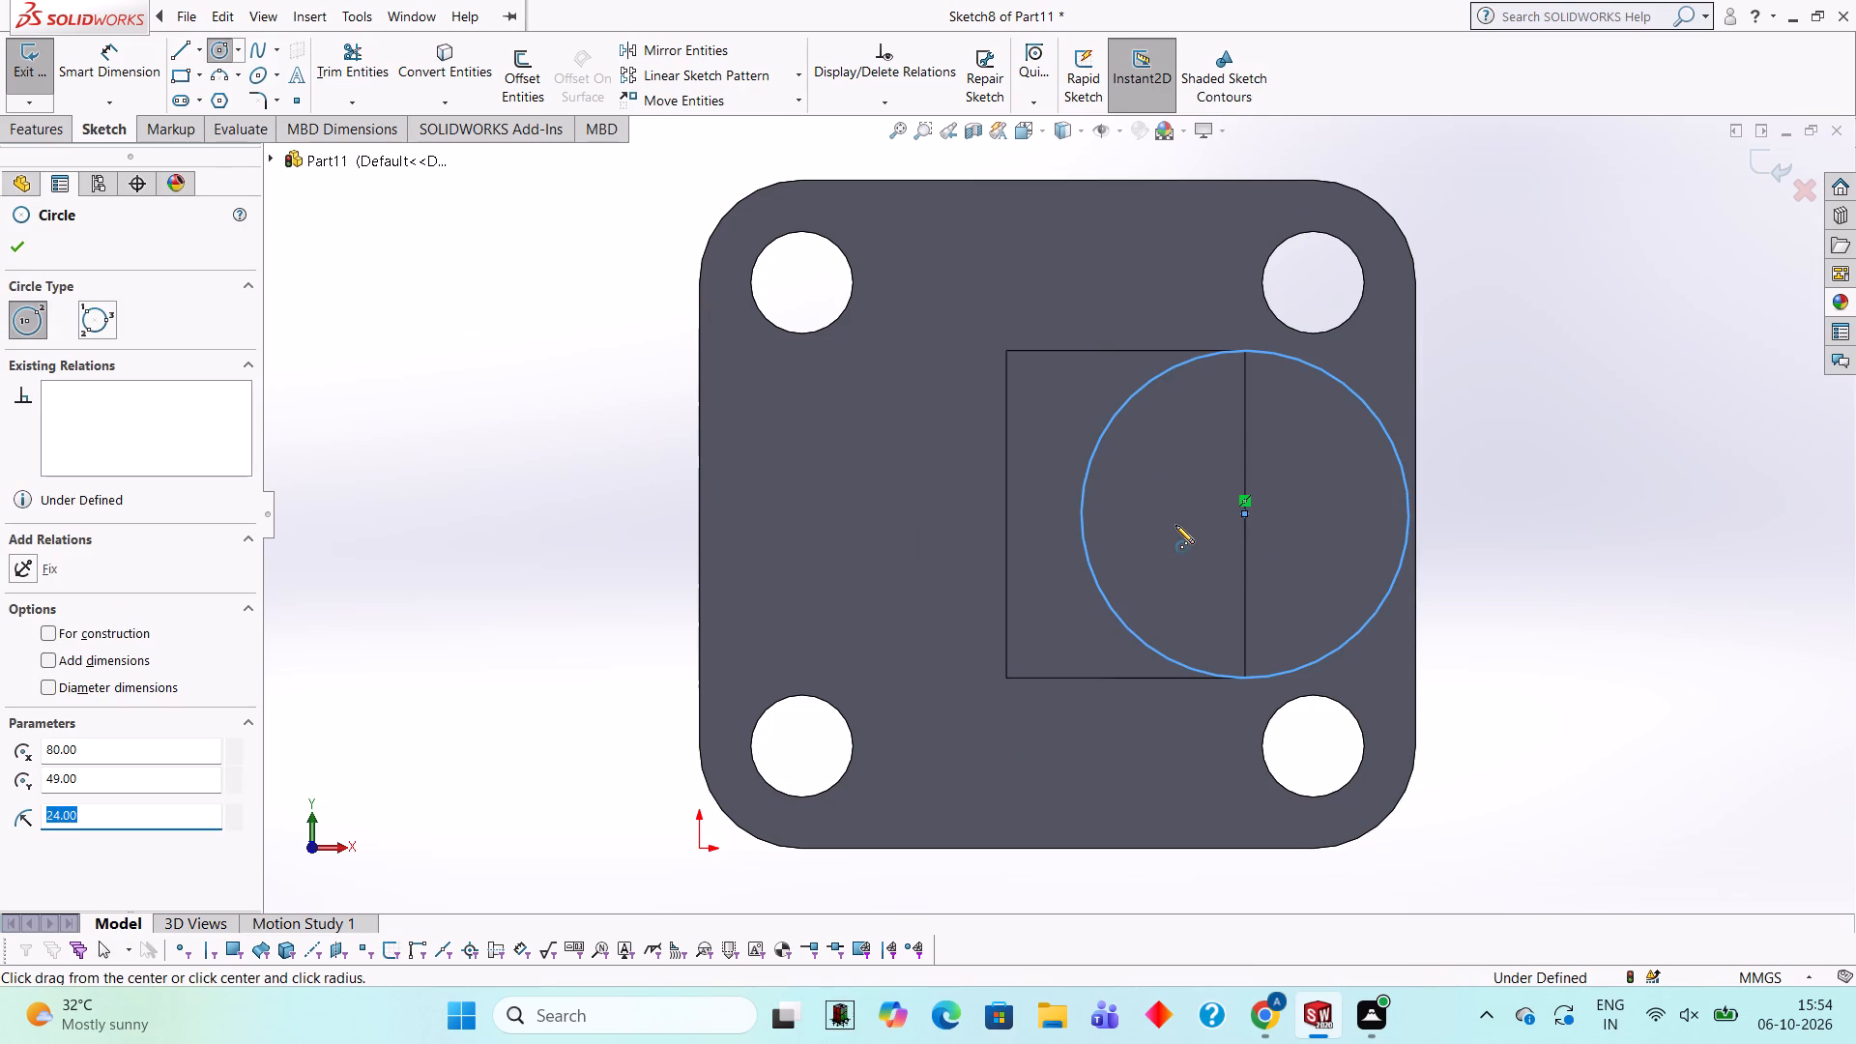
# Draw a 48 mm vertical line along the arm's free edge across the circle and trim away the half overlapping the arm.
pyautogui.click(184, 49)
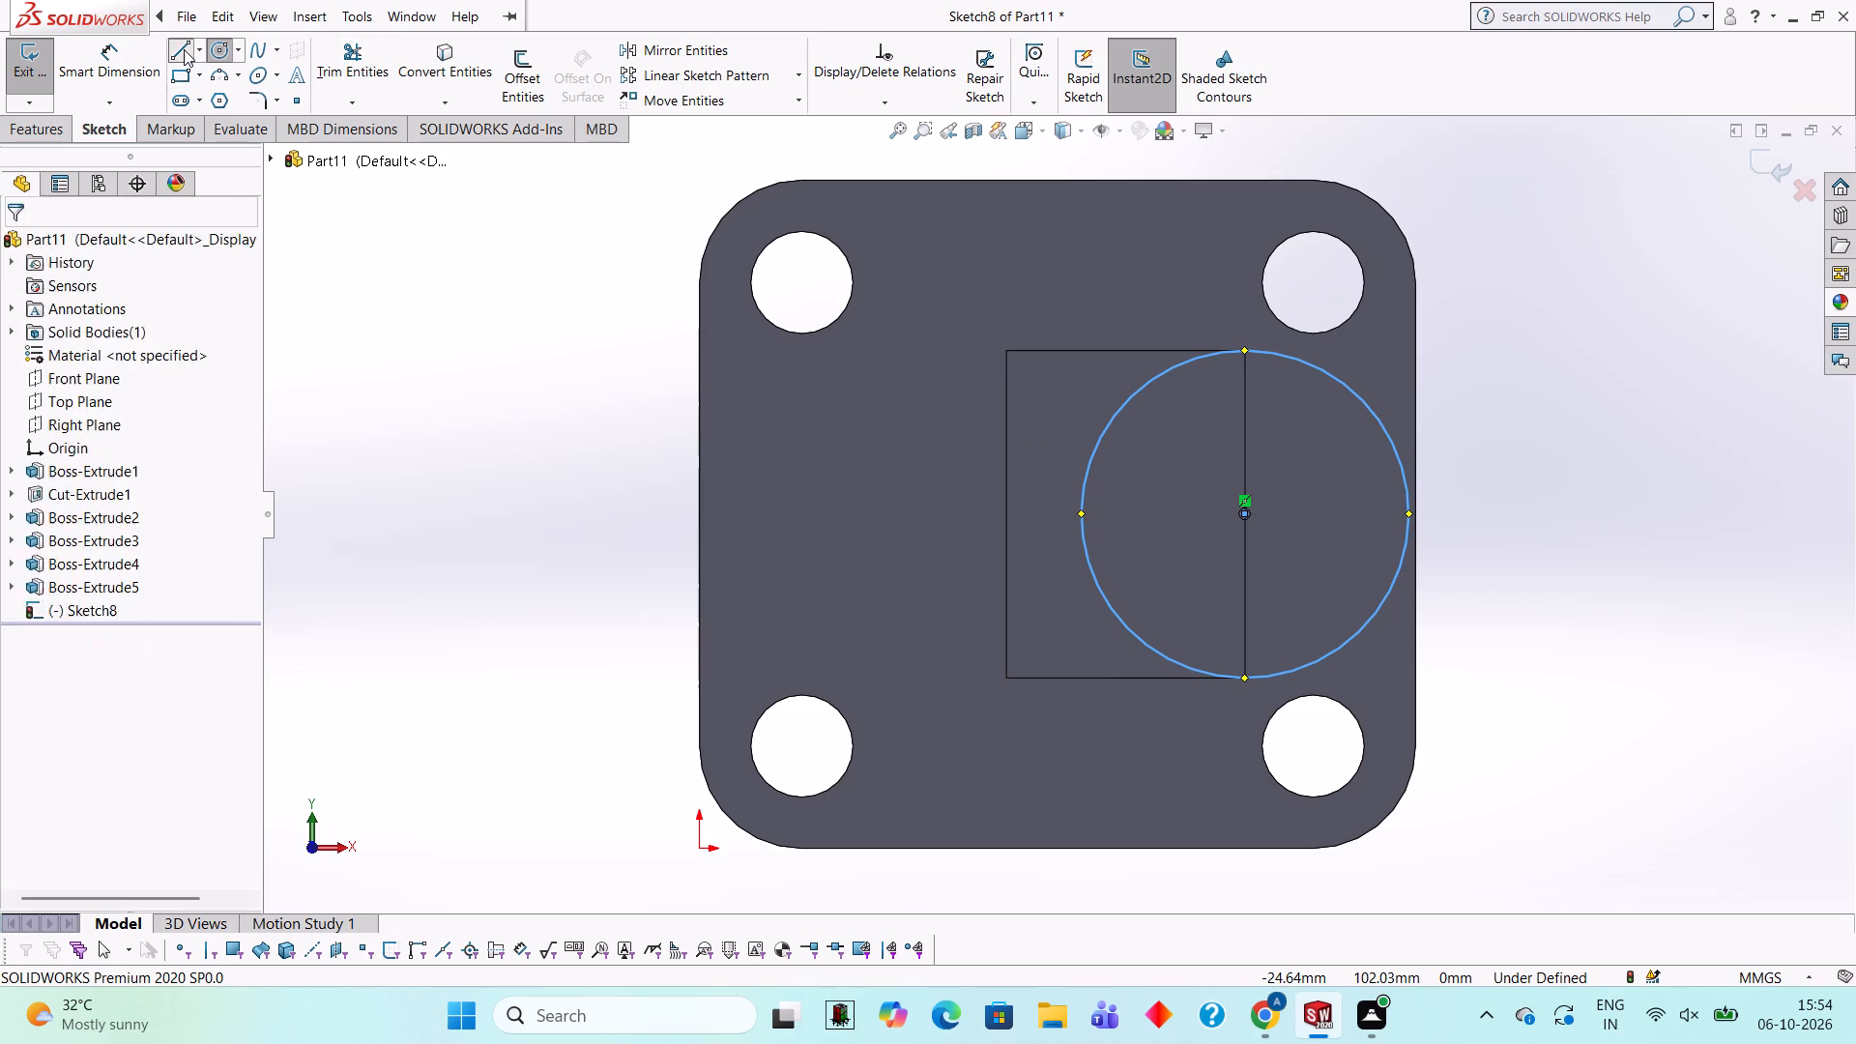
pyautogui.click(1241, 349)
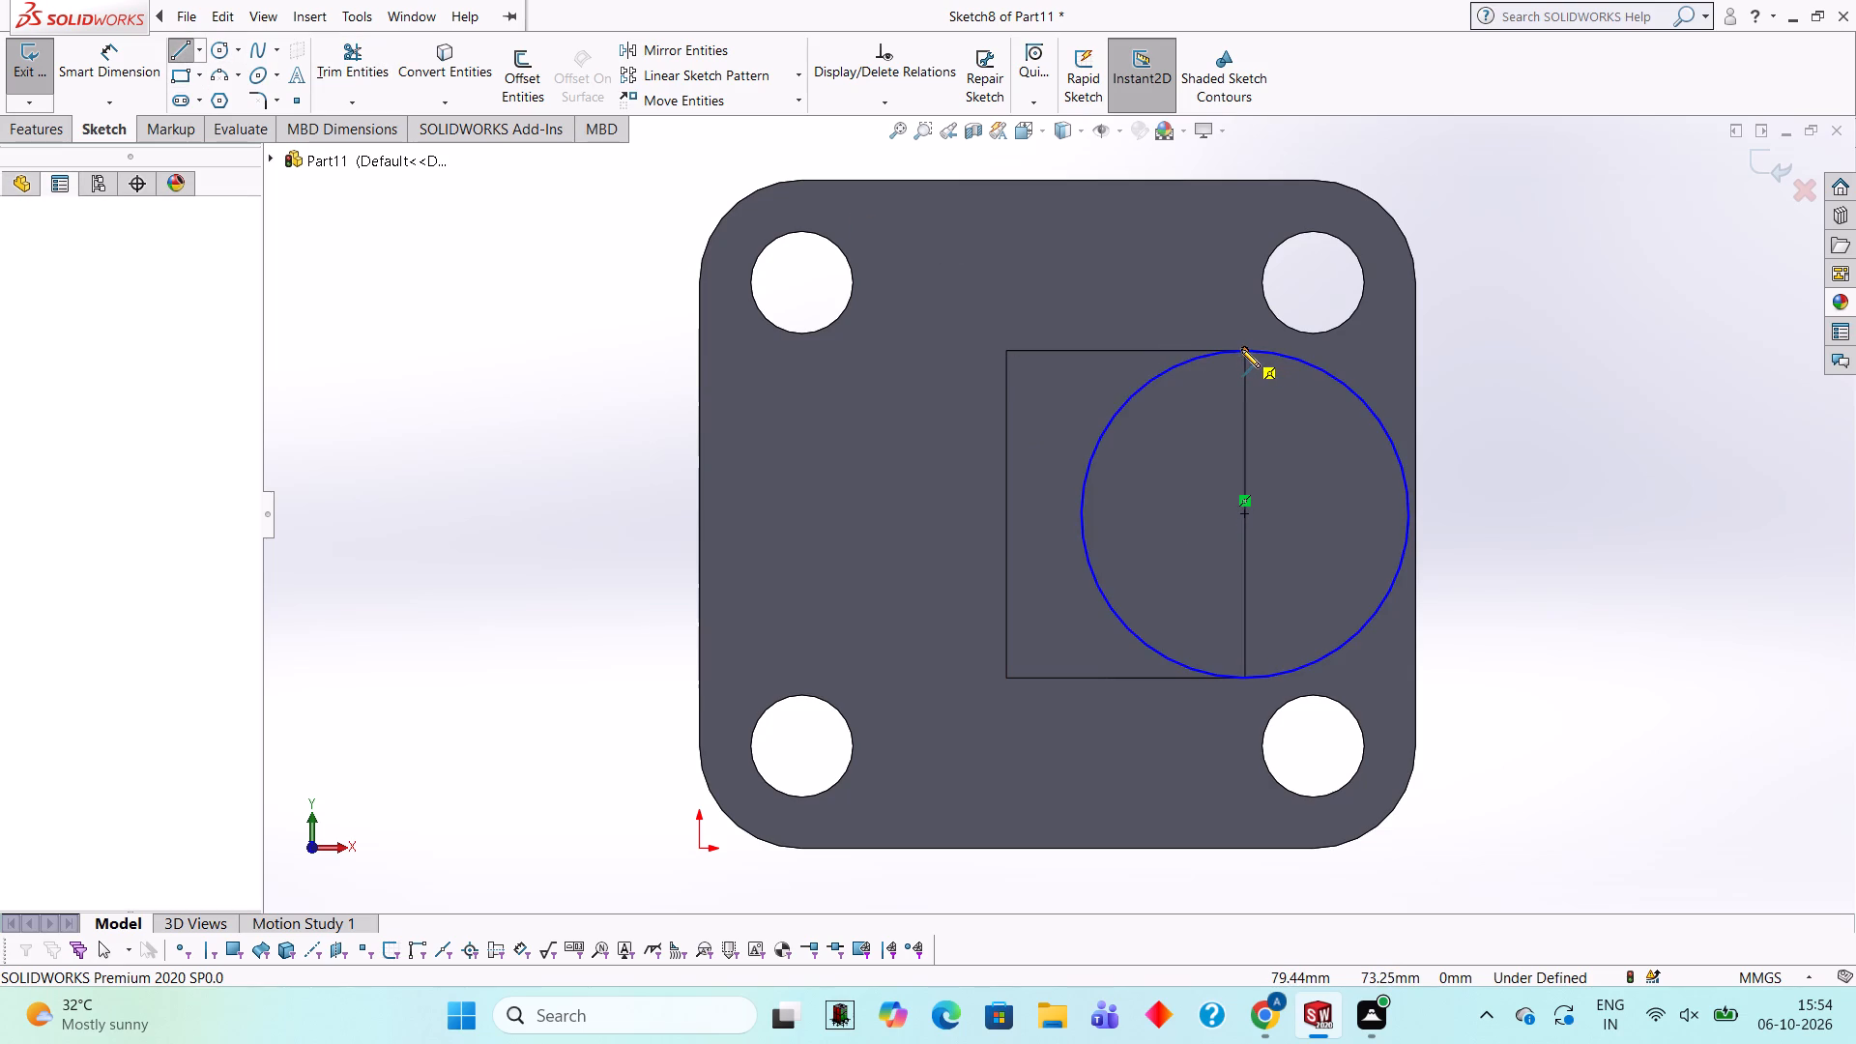
pyautogui.click(1241, 681)
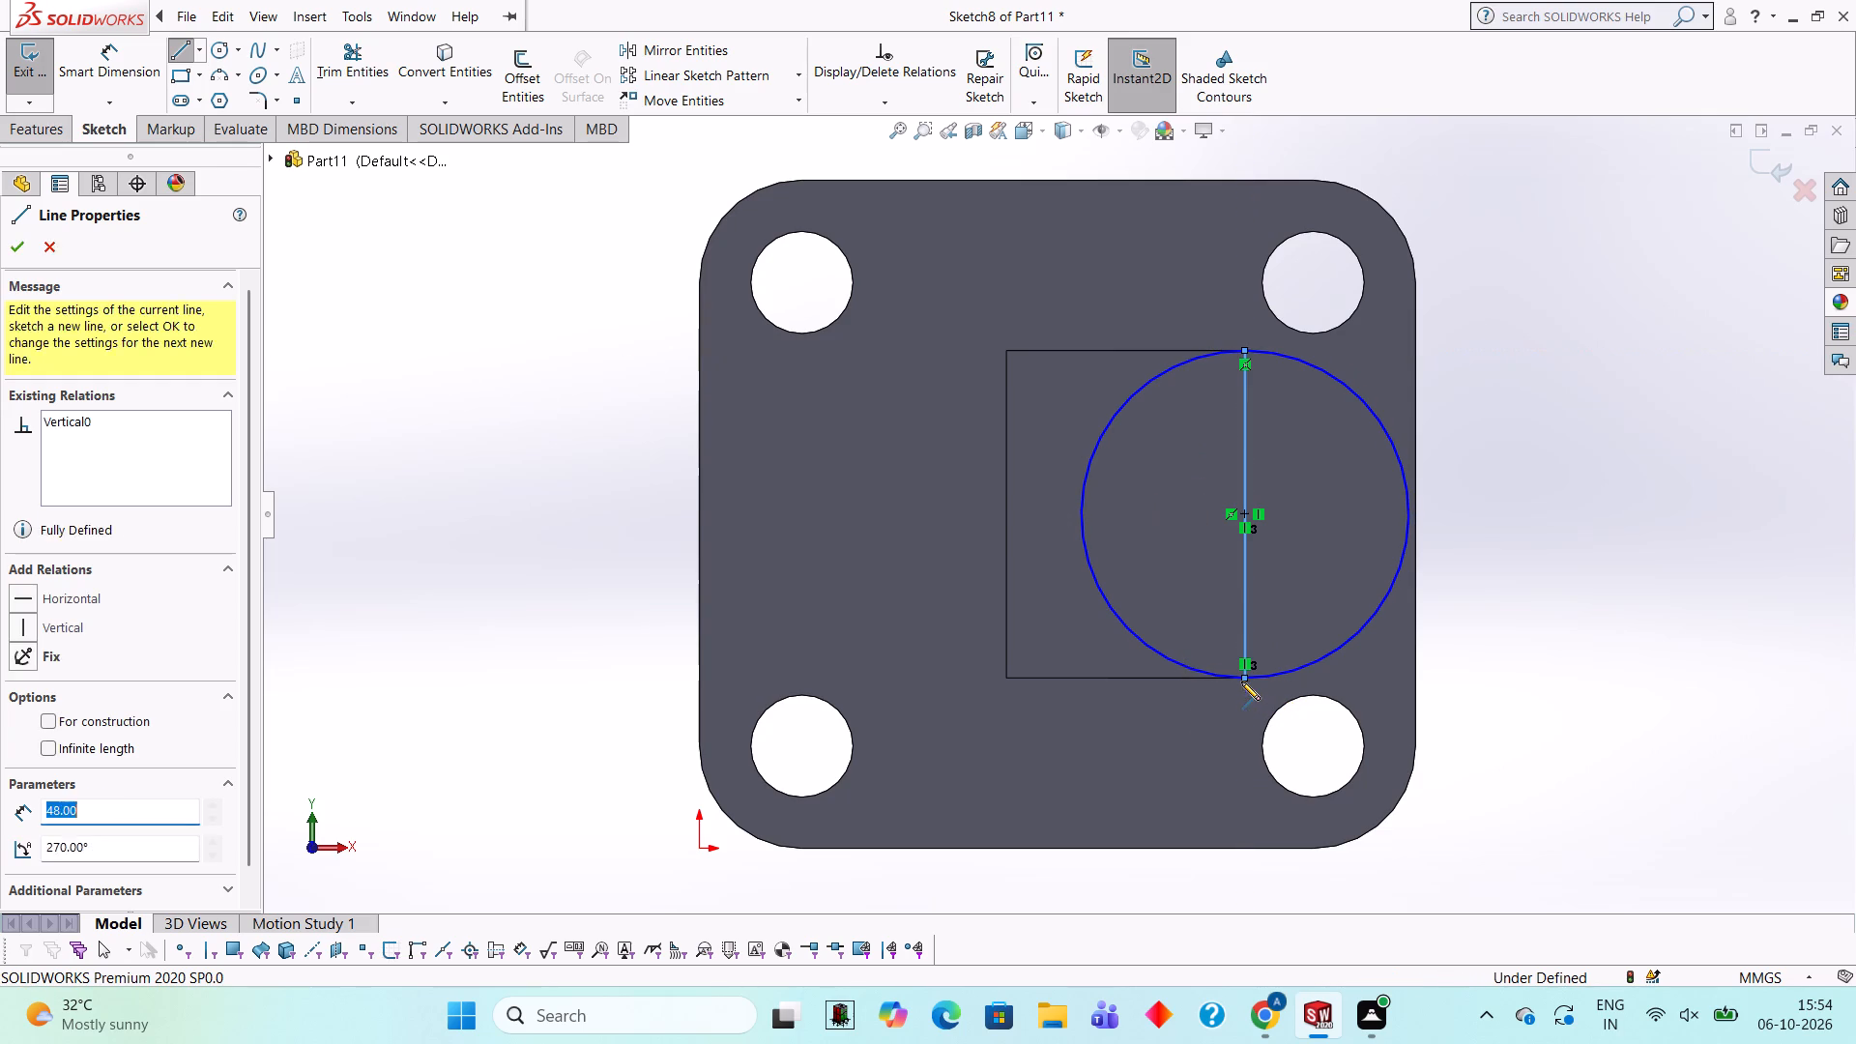
pyautogui.click(343, 85)
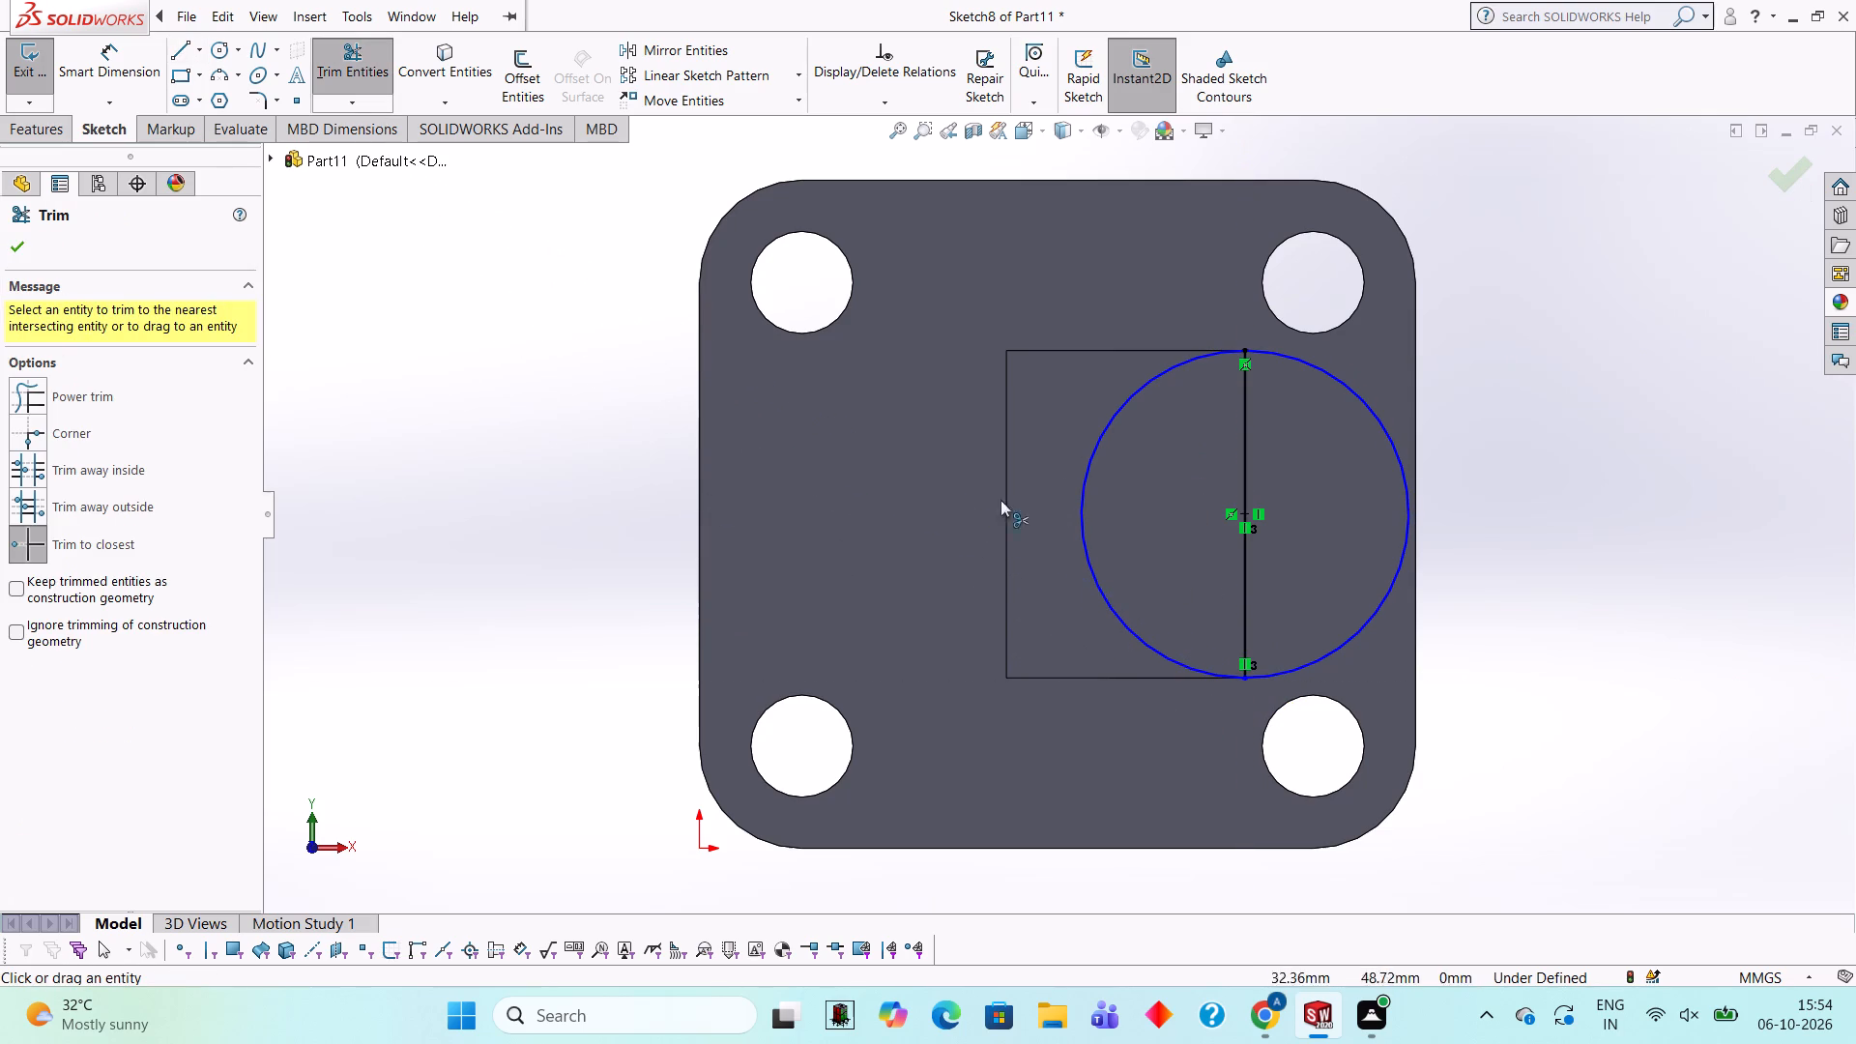
pyautogui.click(1086, 479)
# Extrude the half-circle 15 mm, reversed down toward the plate, as a merged blind boss rounding the arm's free end.
pyautogui.moveTo(1320, 596); pyautogui.dragTo(1319, 596, button='middle')
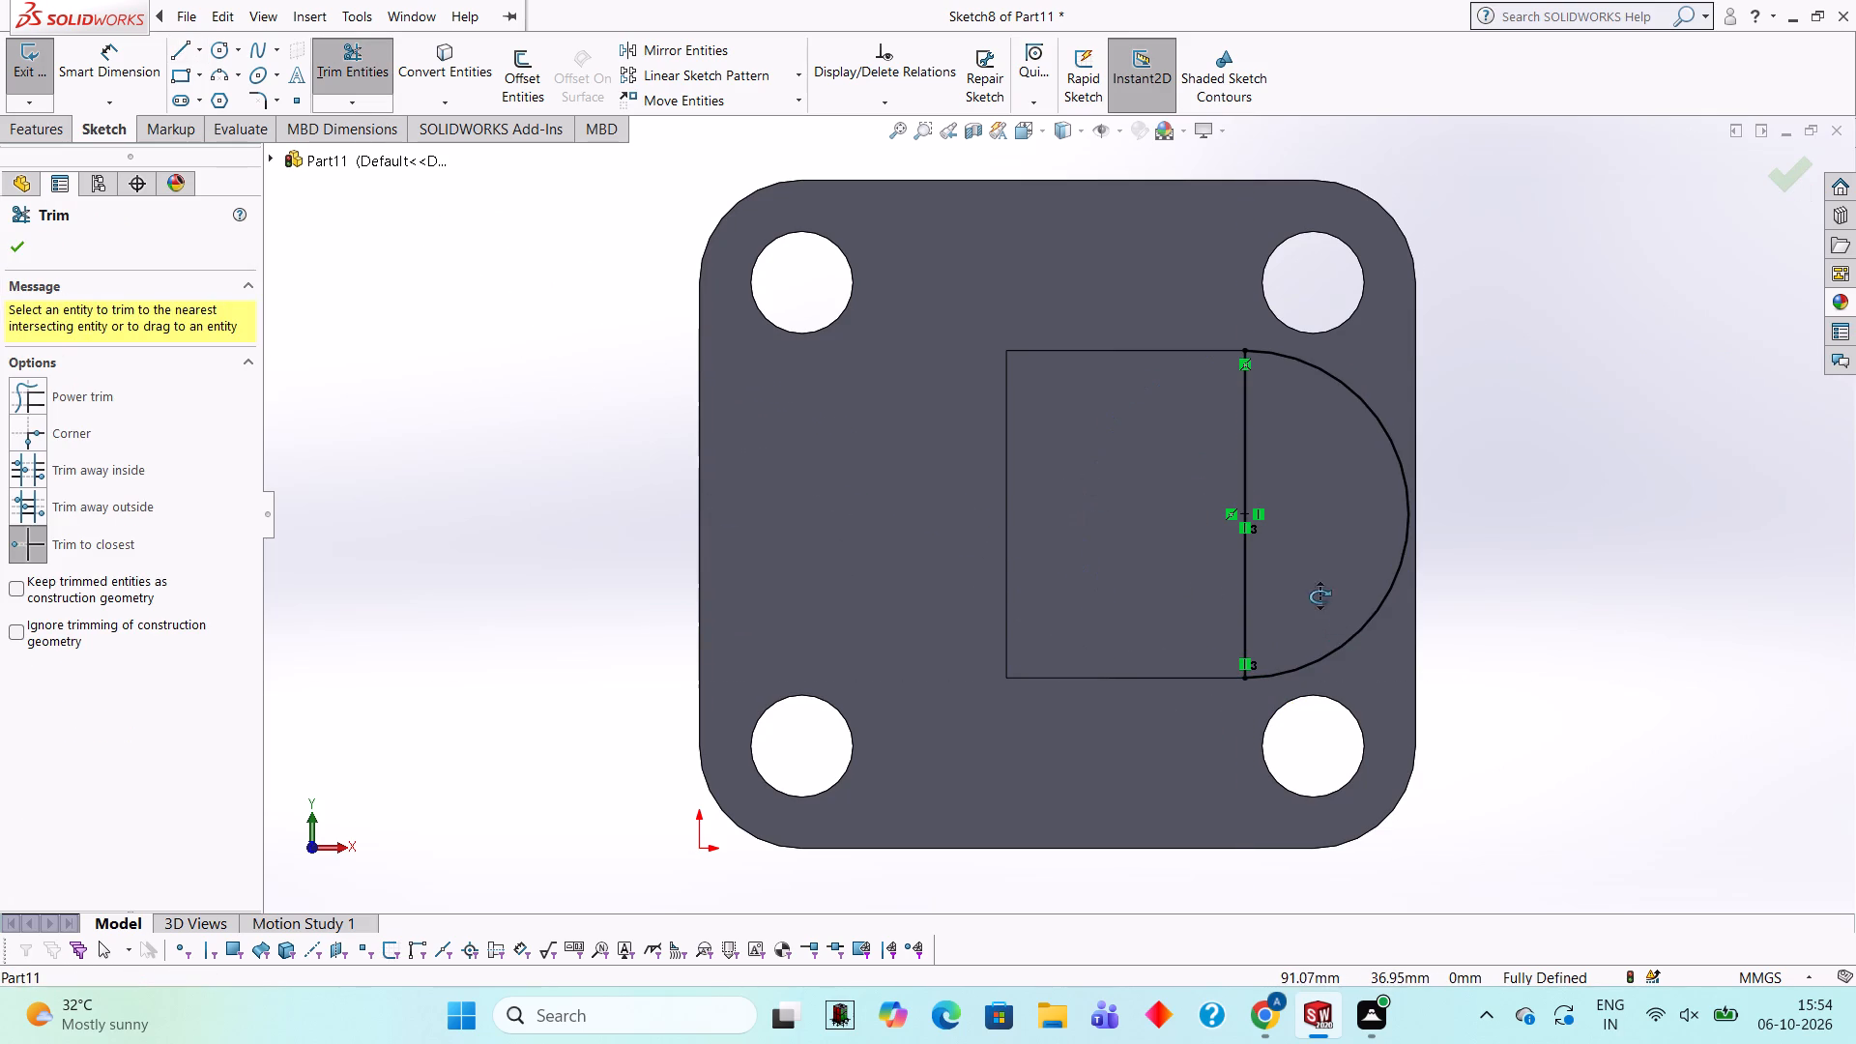
pyautogui.moveTo(1319, 596); pyautogui.dragTo(1308, 330, button='middle')
pyautogui.scroll(1, 1308, 330)
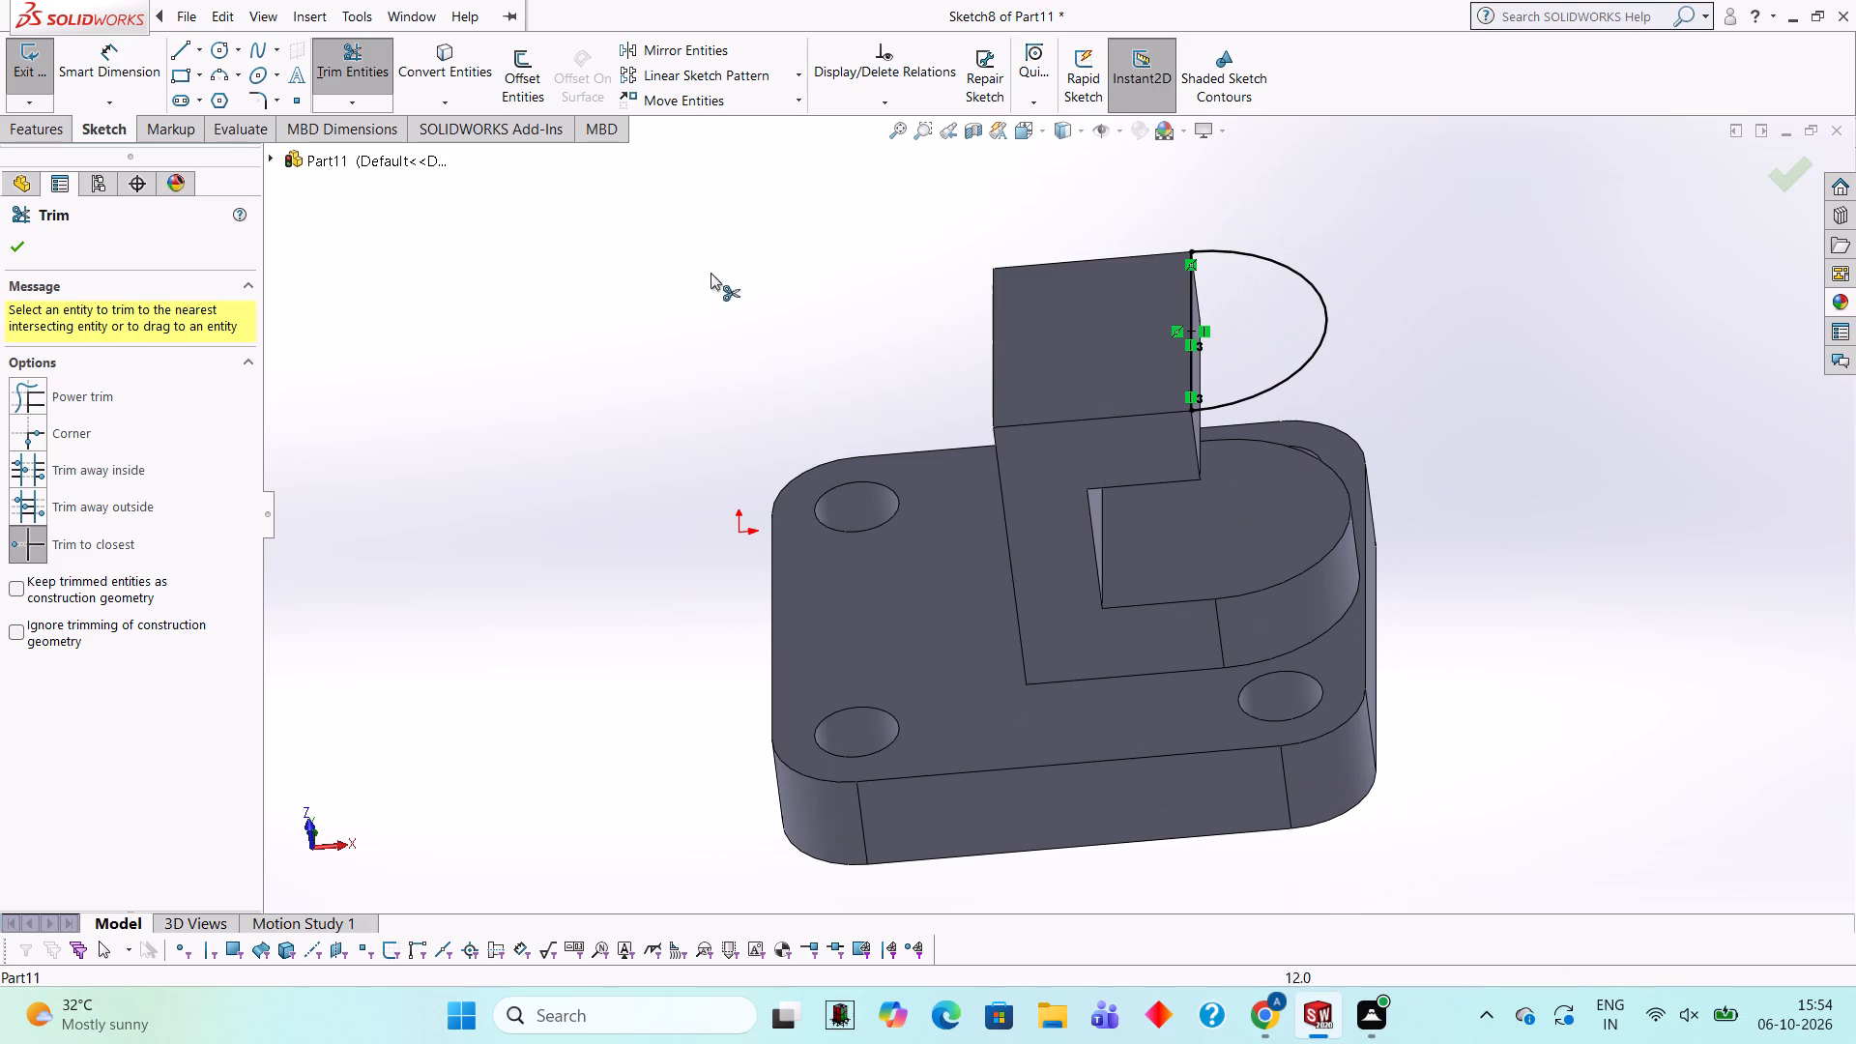
pyautogui.click(38, 131)
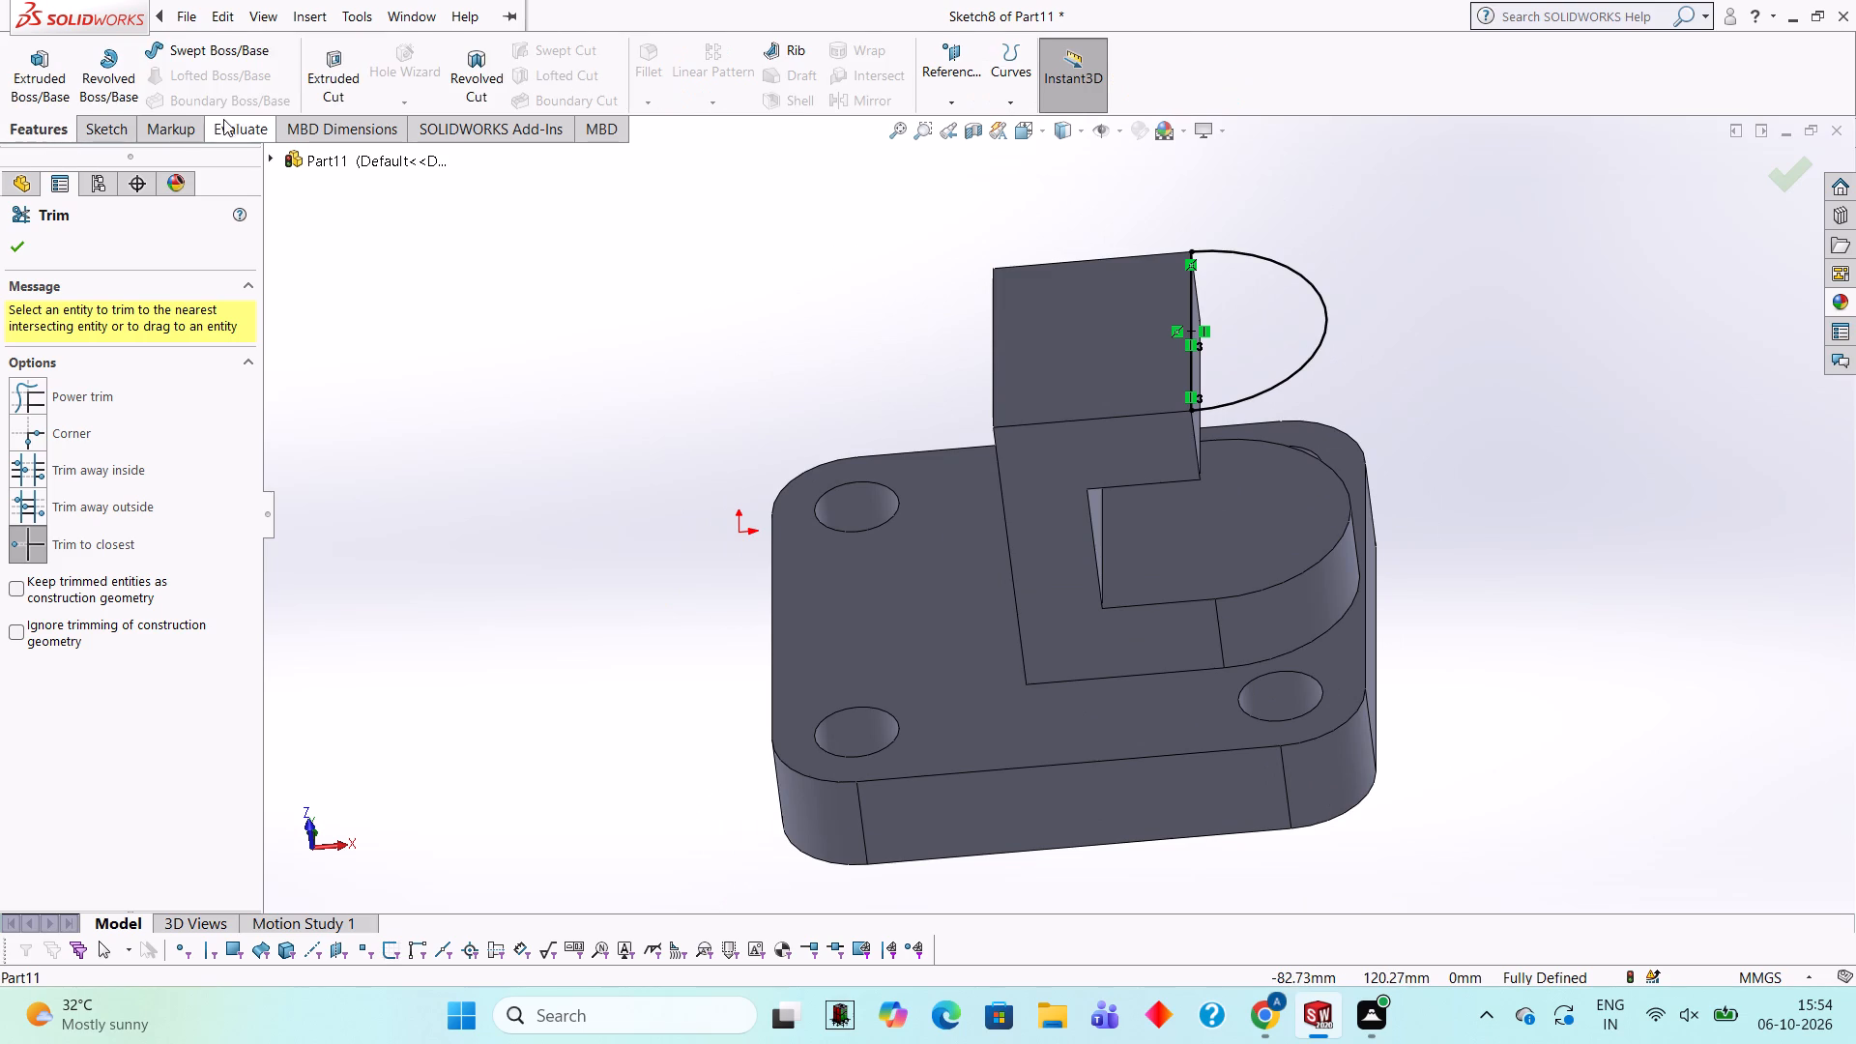
pyautogui.click(40, 59)
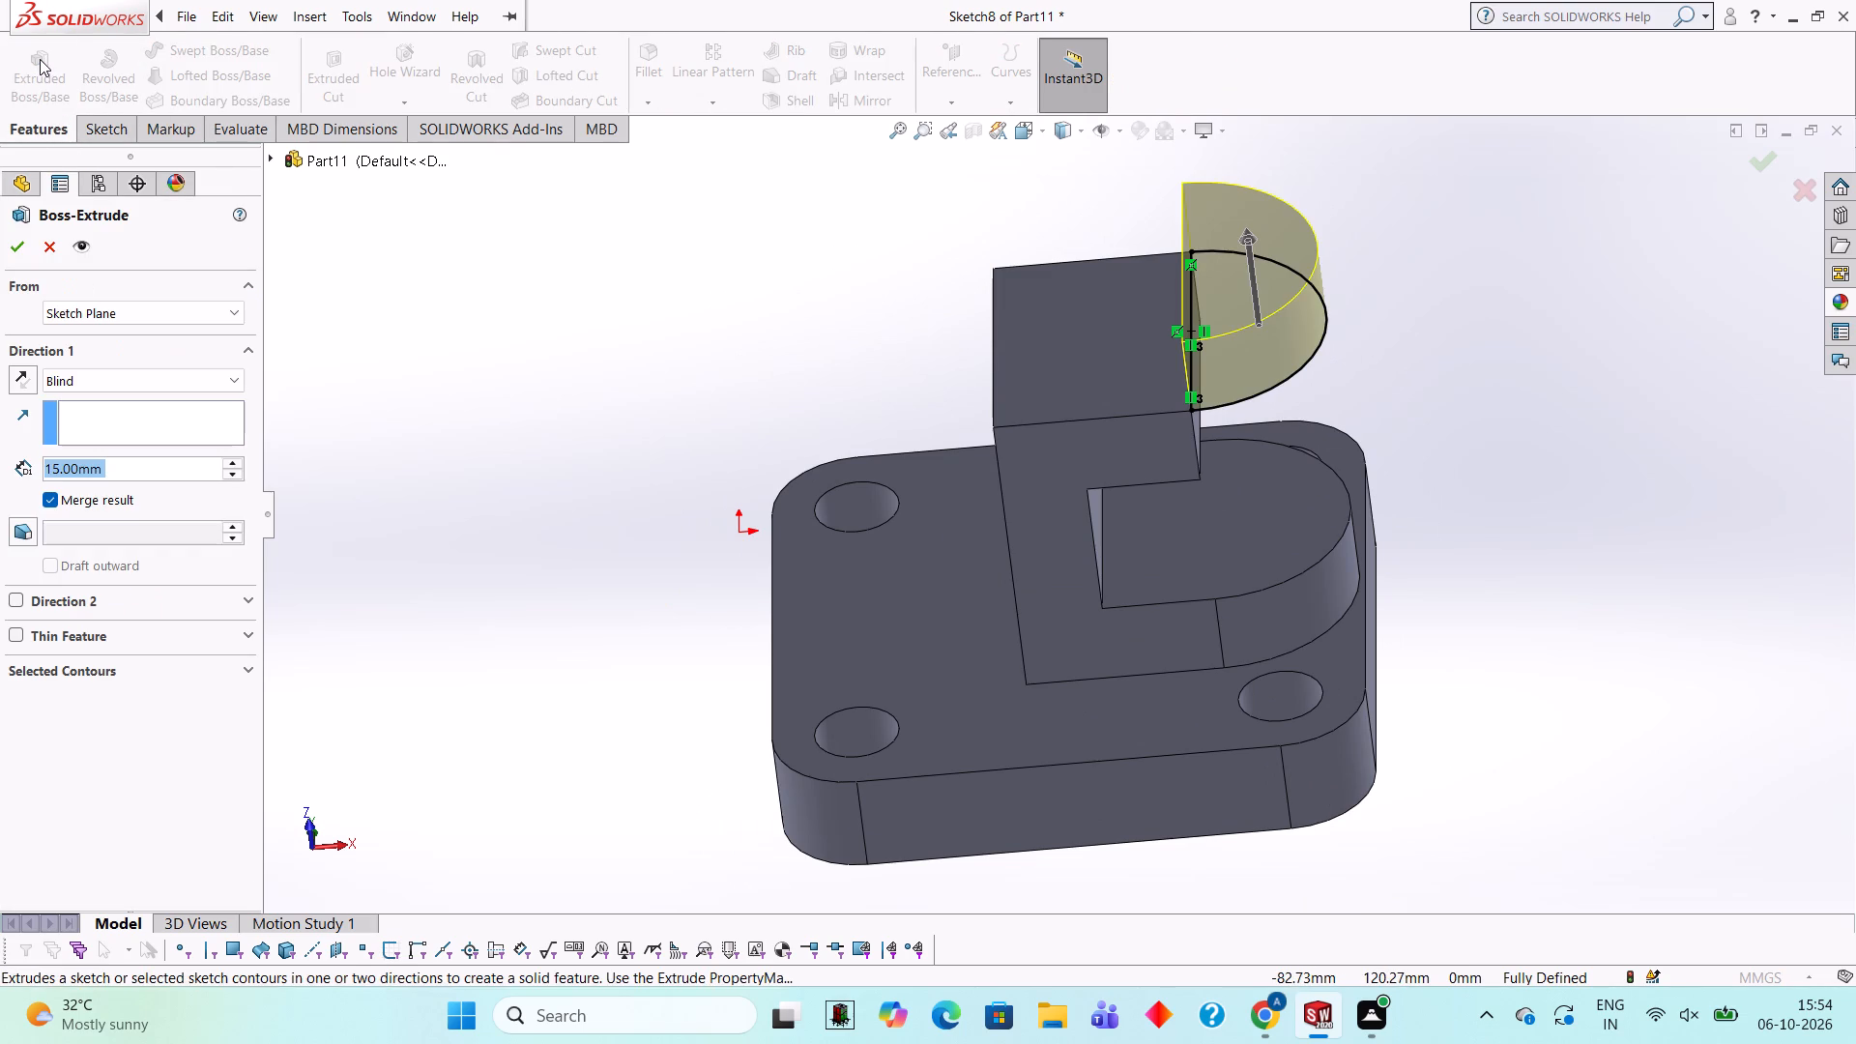
pyautogui.click(22, 380)
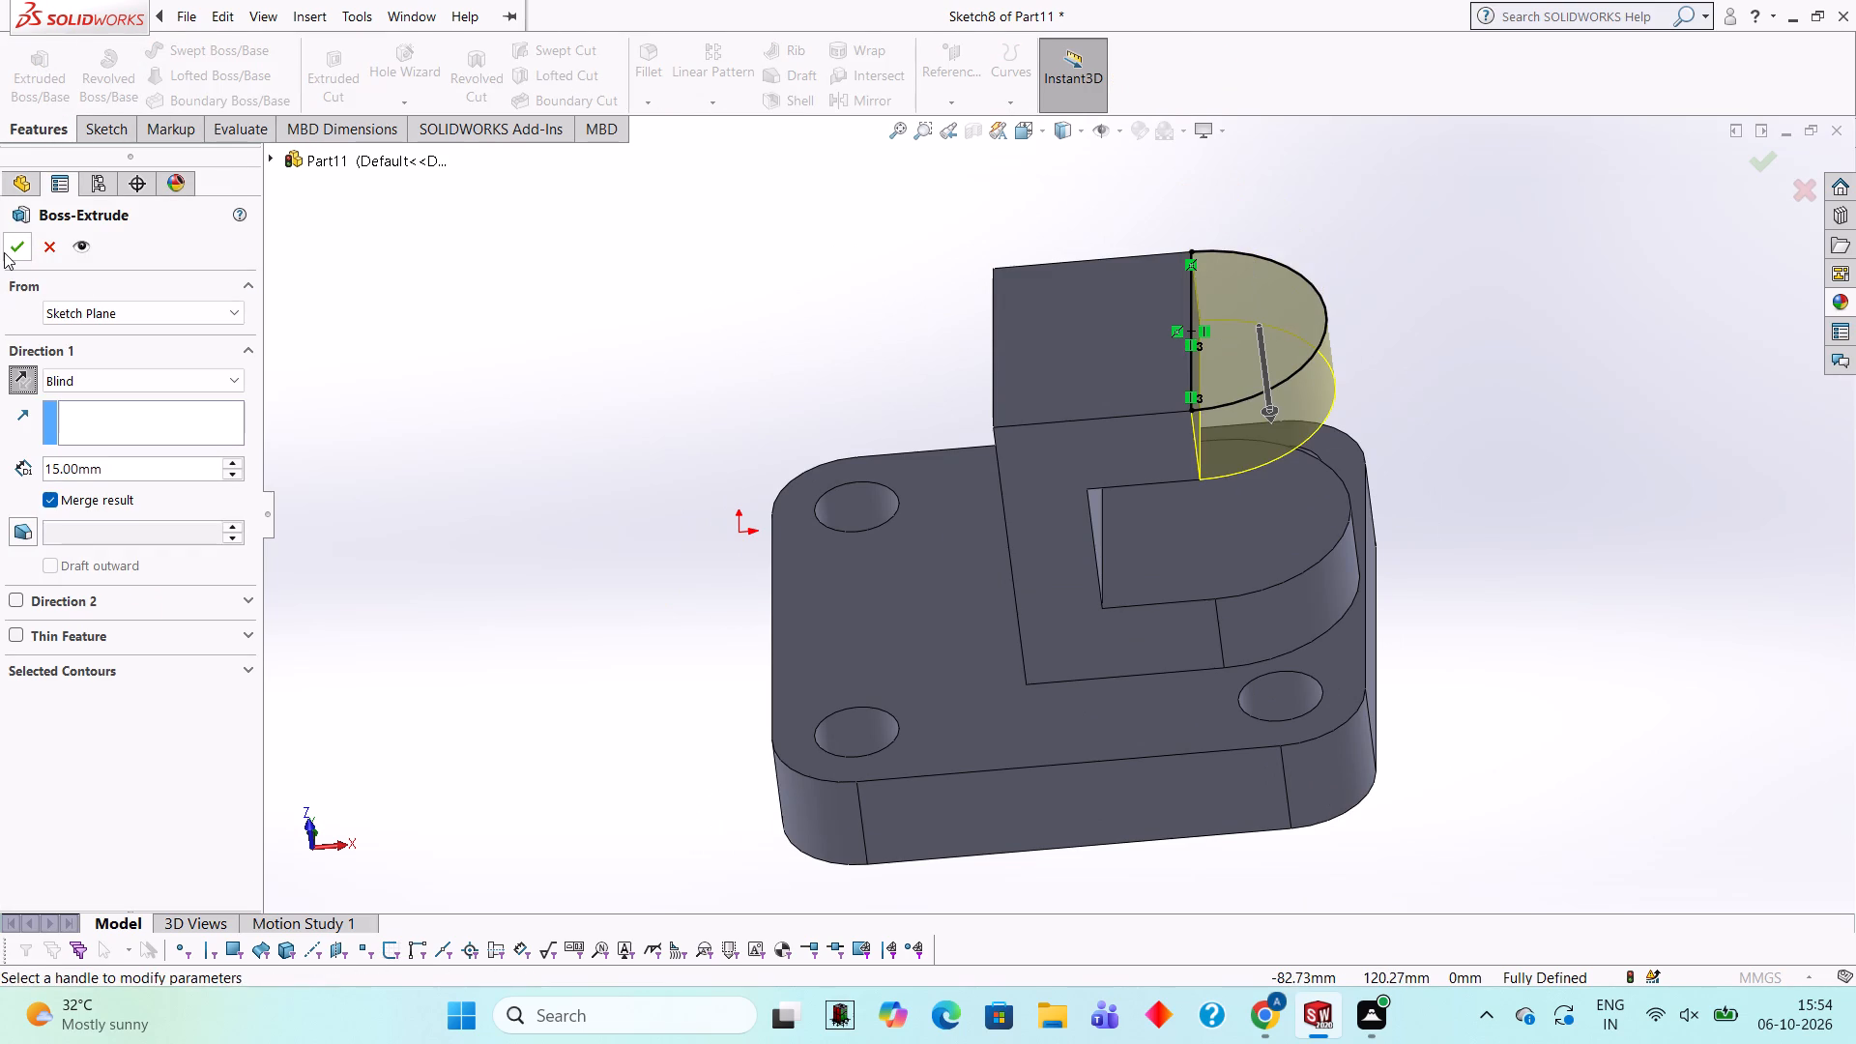
pyautogui.click(4, 252)
pyautogui.click(423, 298)
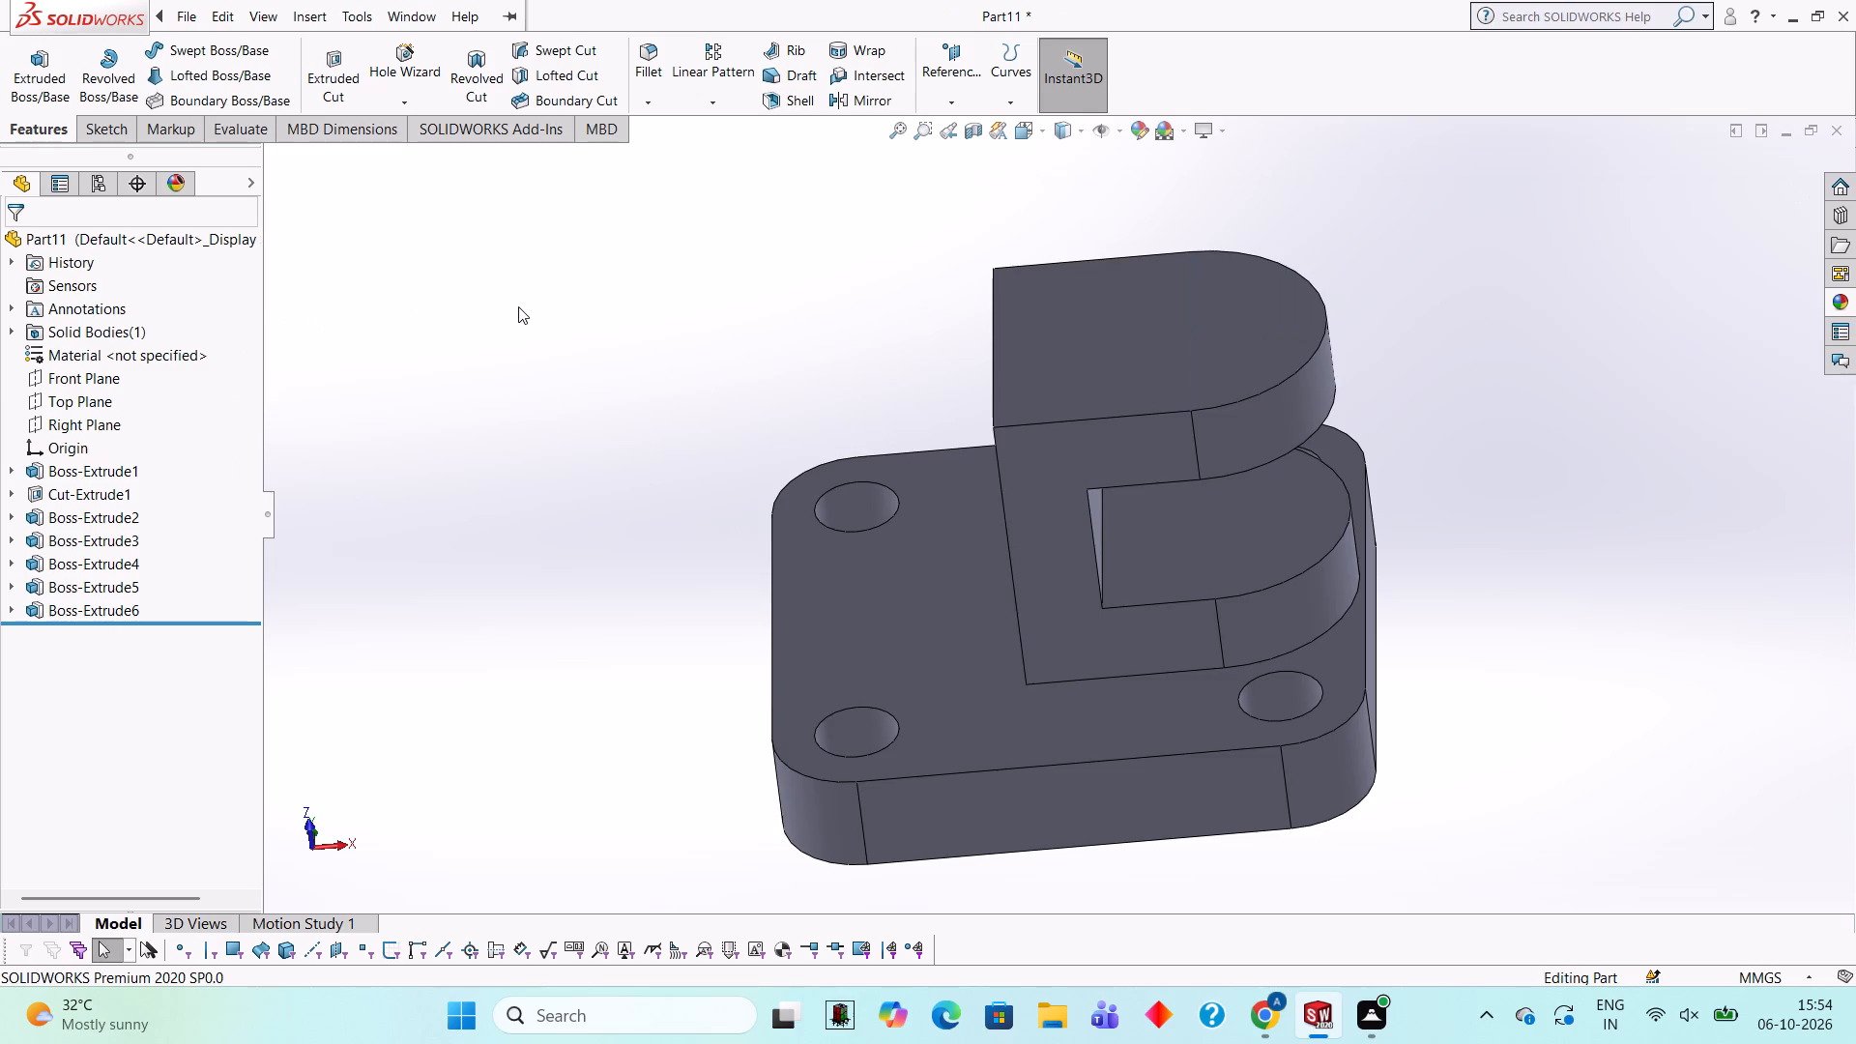
# Open a new sketch on the overhanging arm's top face and view it face-on.
pyautogui.moveTo(518, 306); pyautogui.dragTo(531, 465, button='middle')
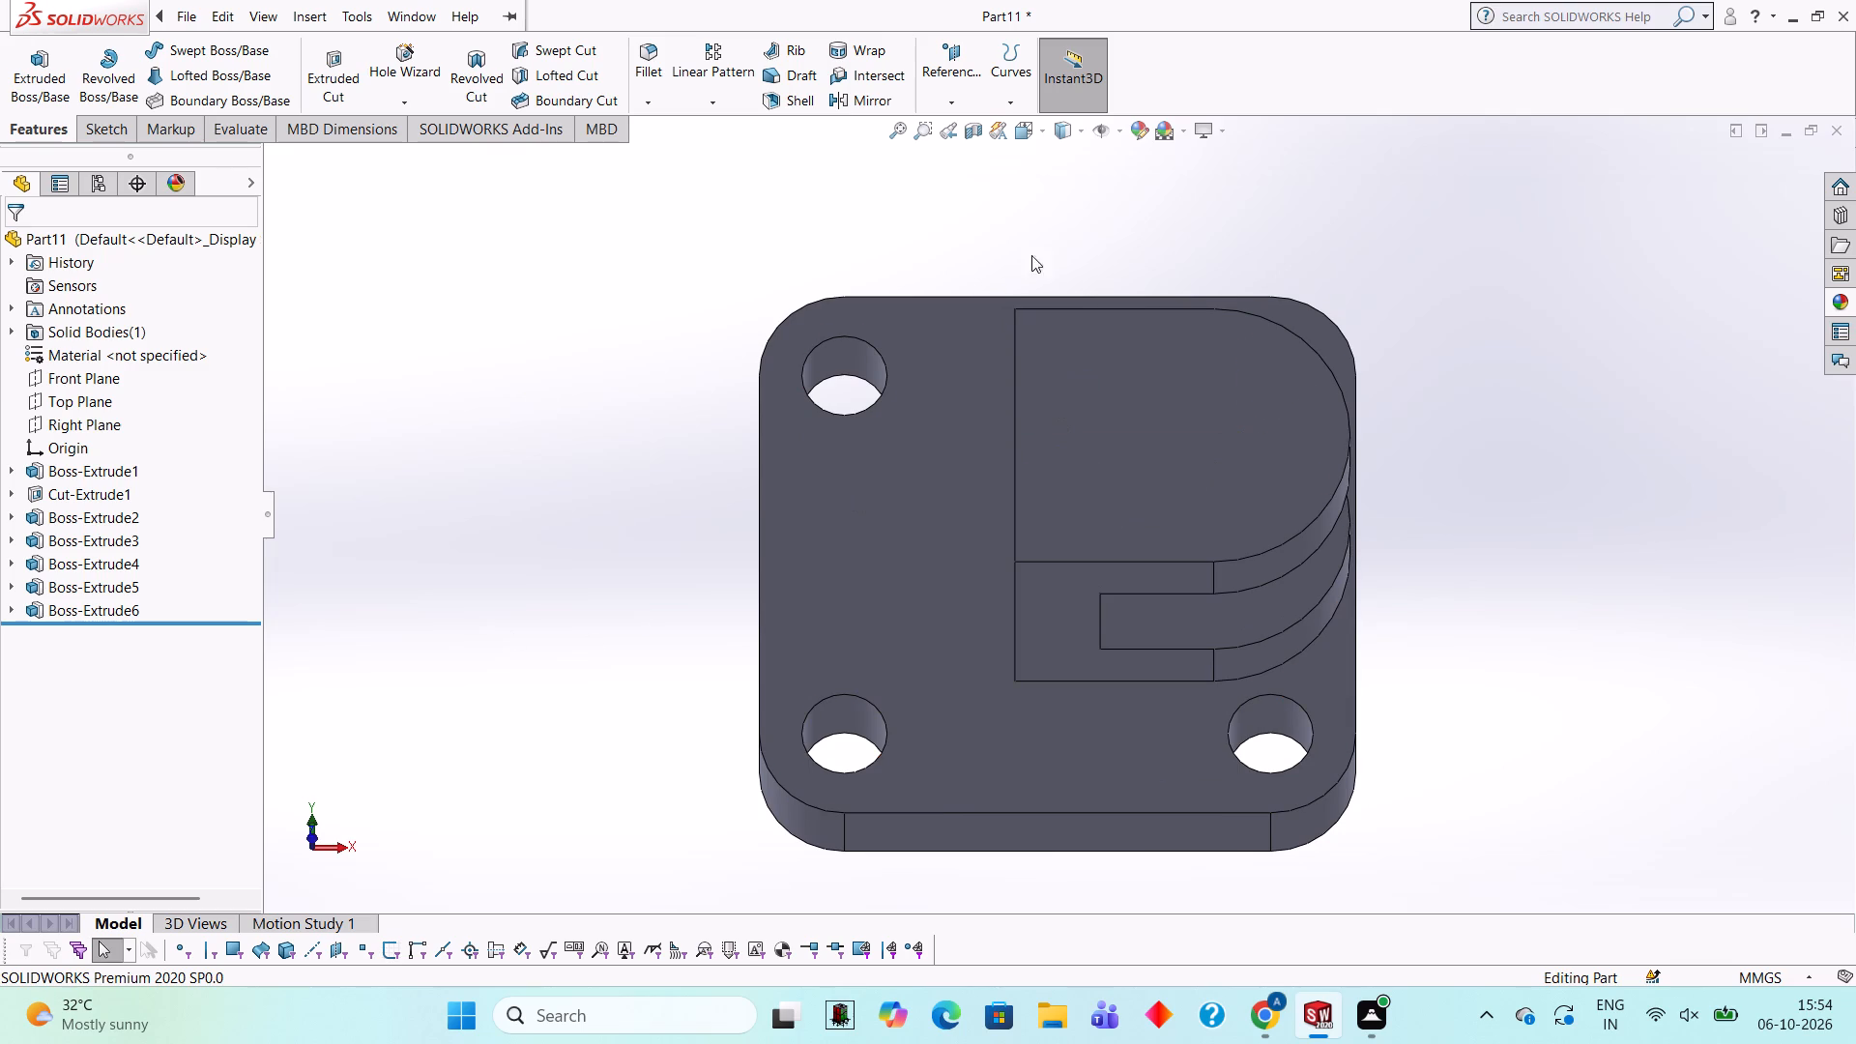
pyautogui.moveTo(1004, 240); pyautogui.dragTo(1015, 423, button='middle')
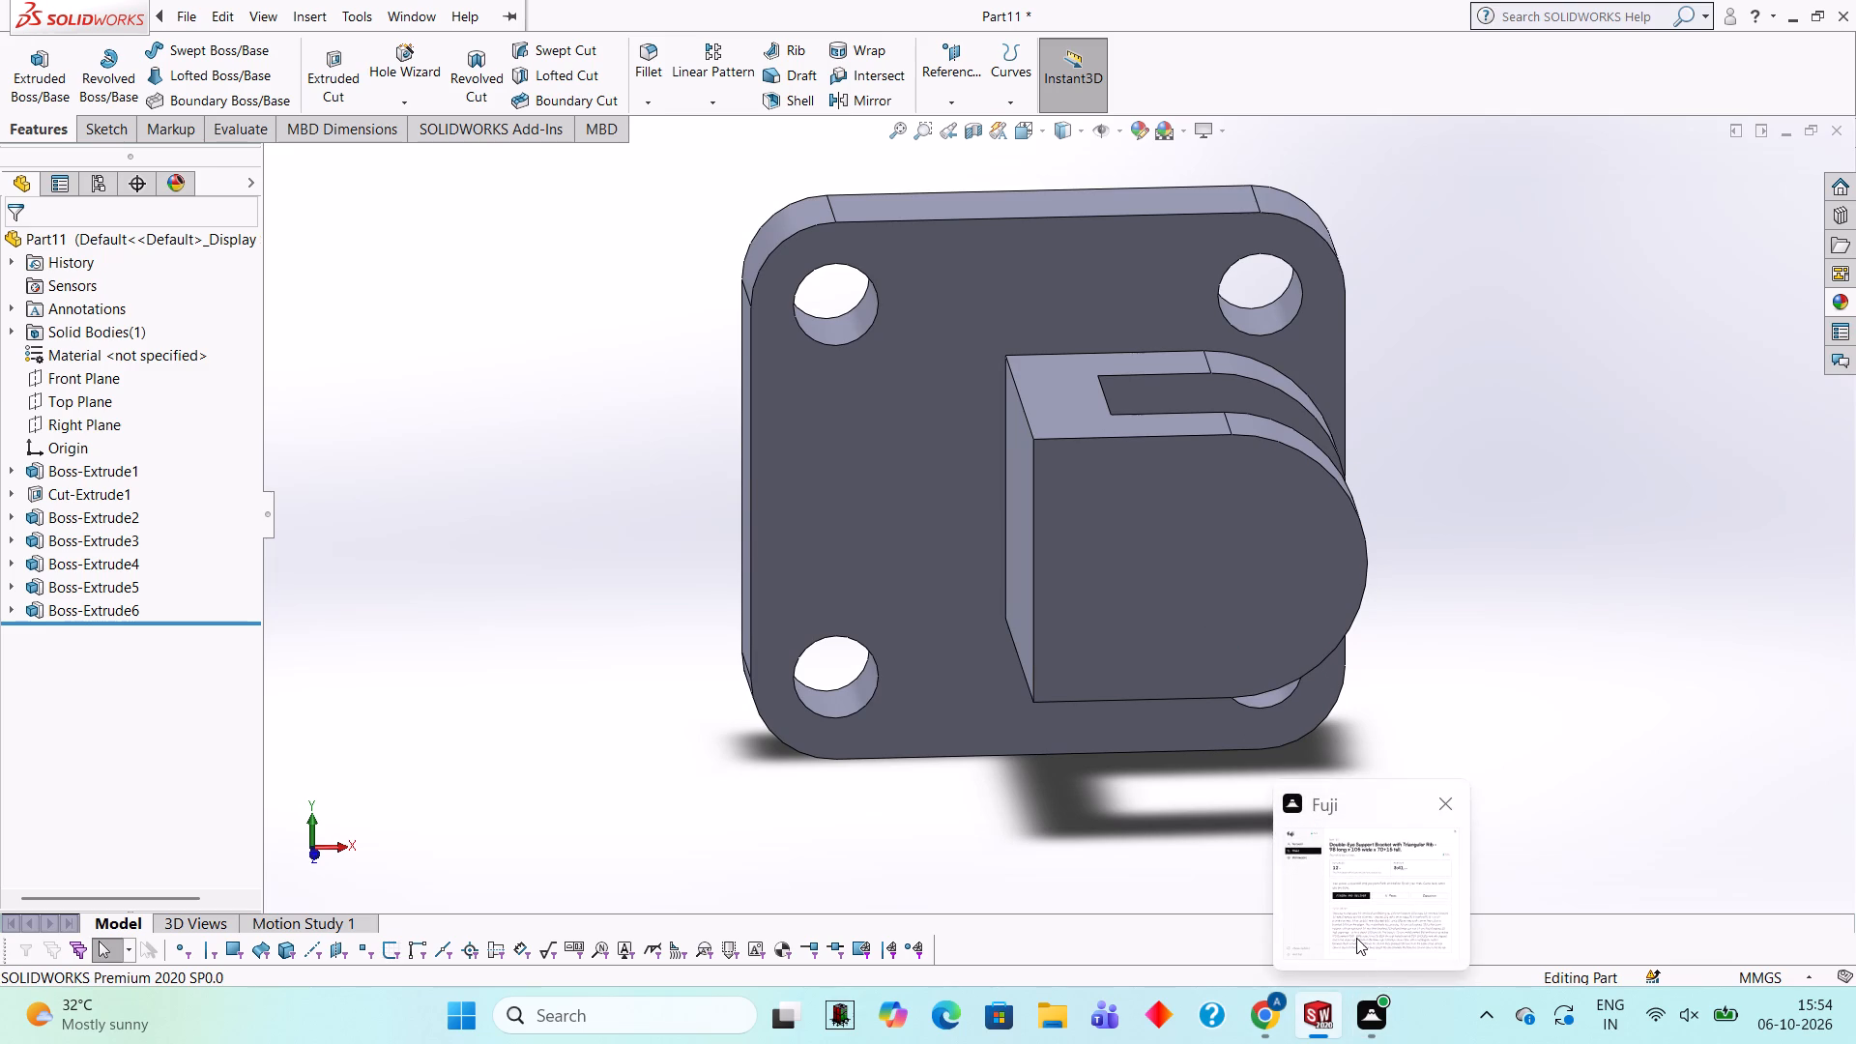
pyautogui.click(1204, 542)
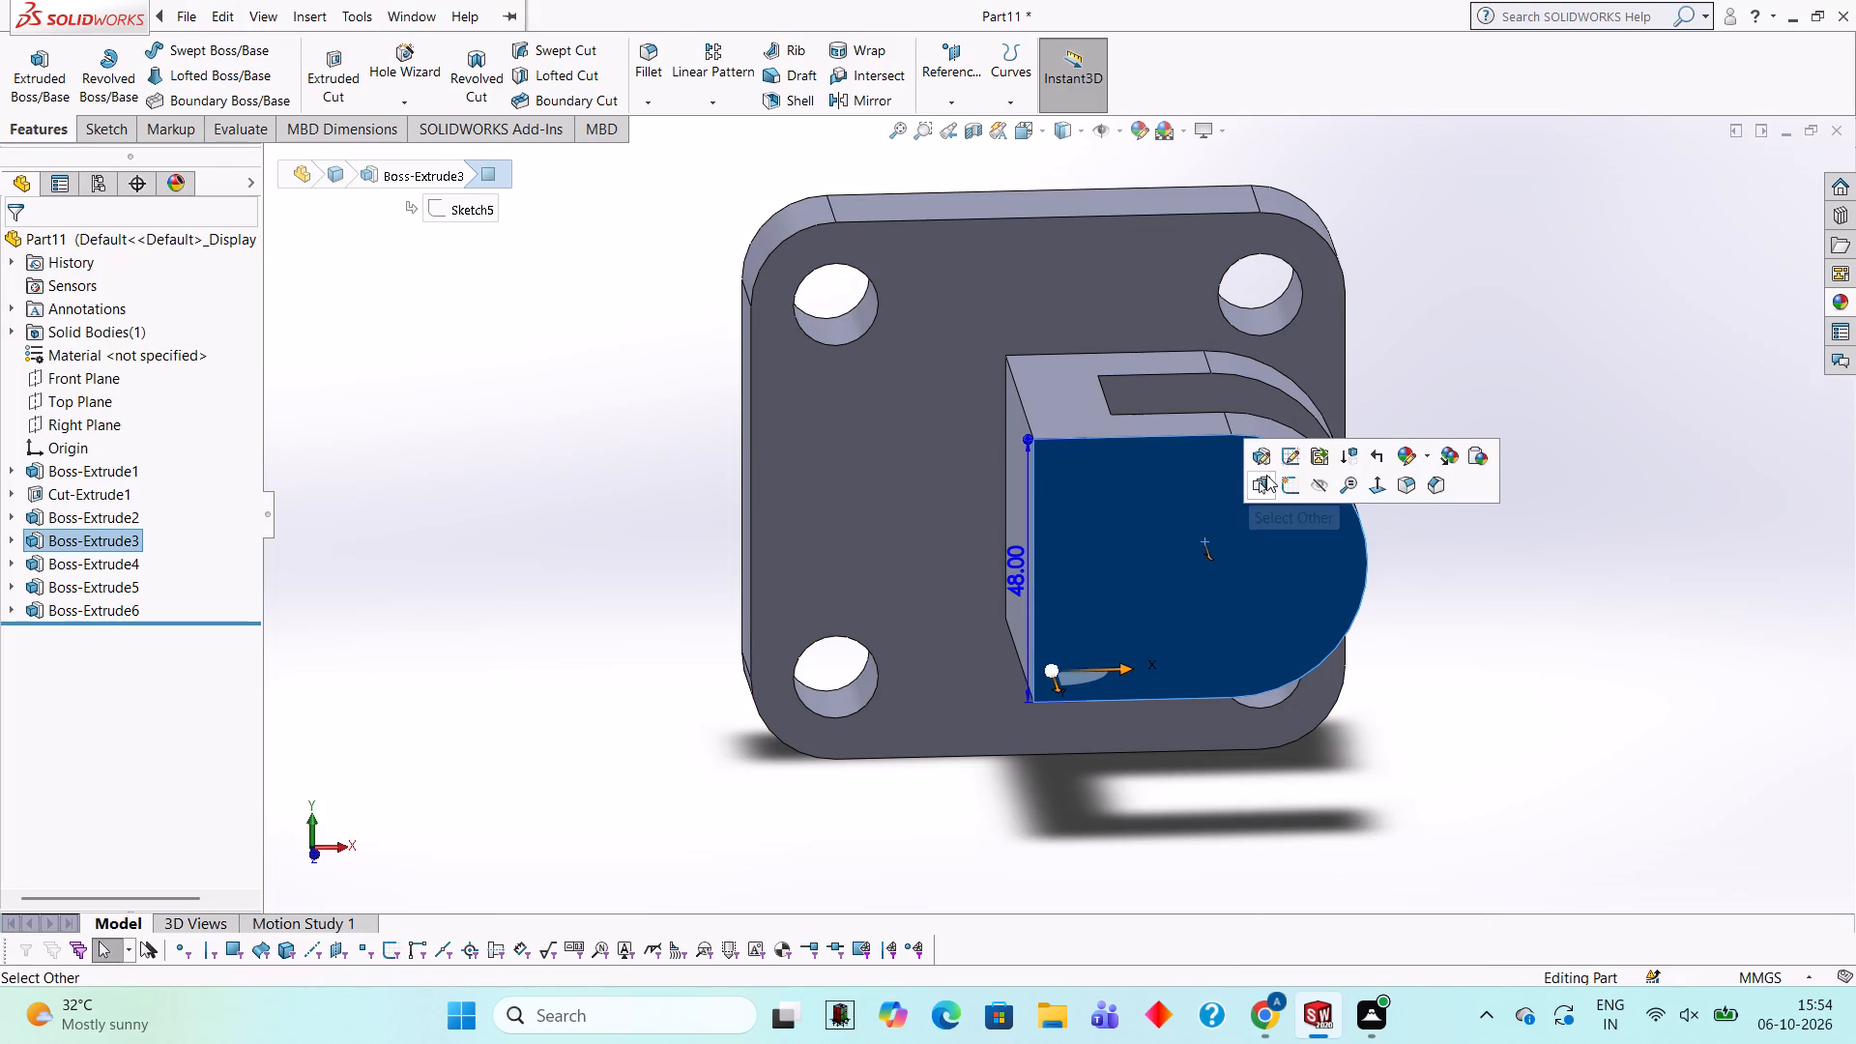
pyautogui.click(1288, 478)
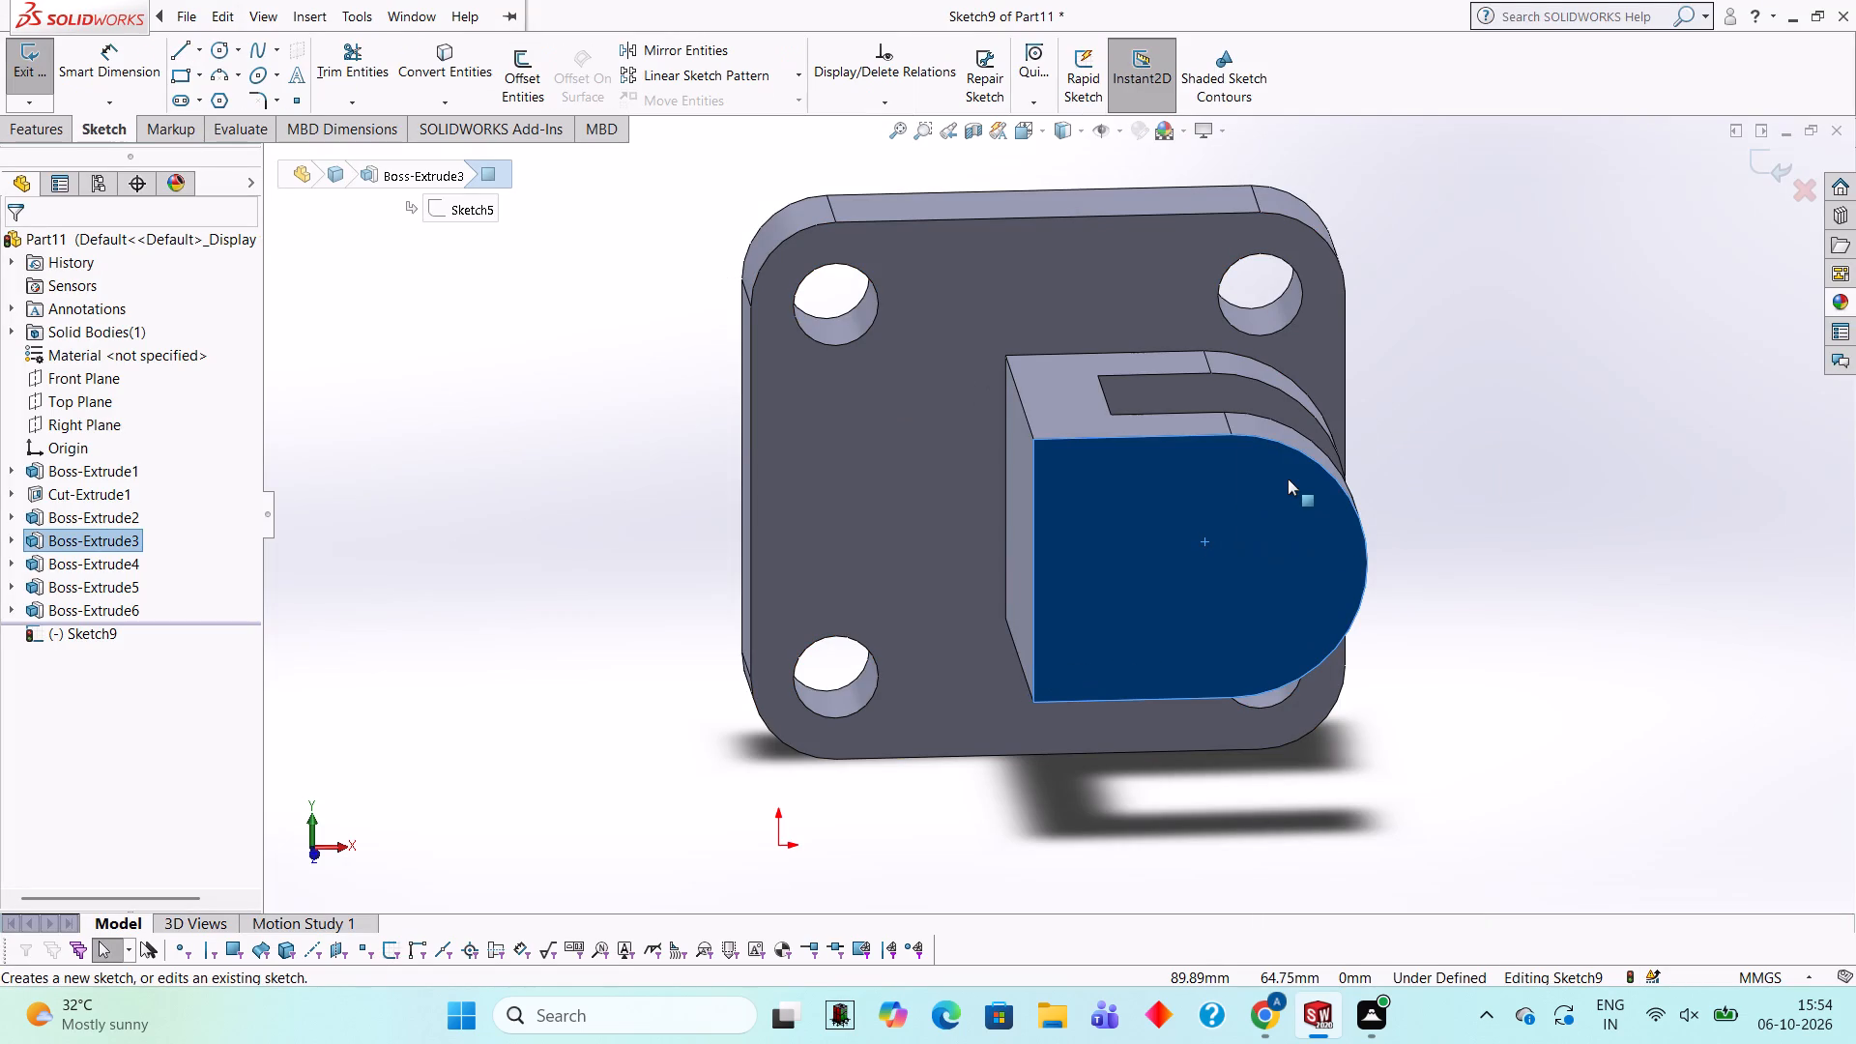
pyautogui.hotkey('ctrl', '8')
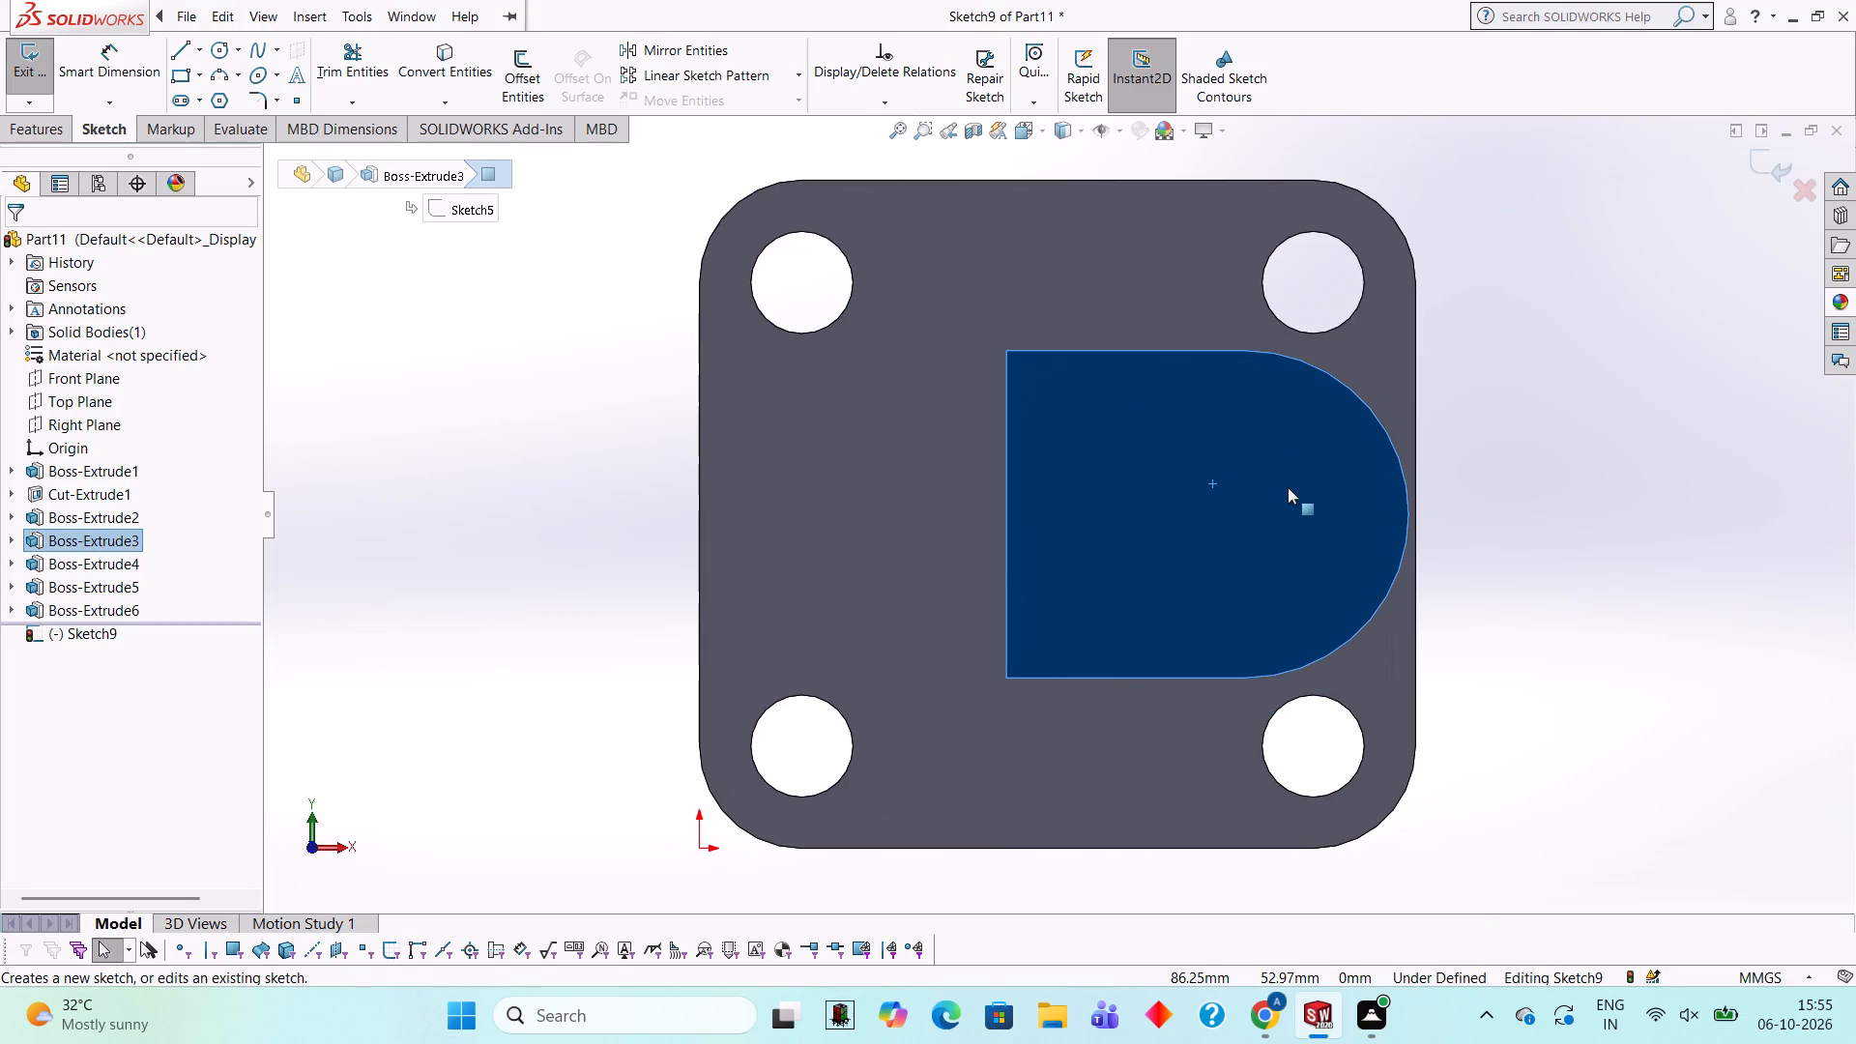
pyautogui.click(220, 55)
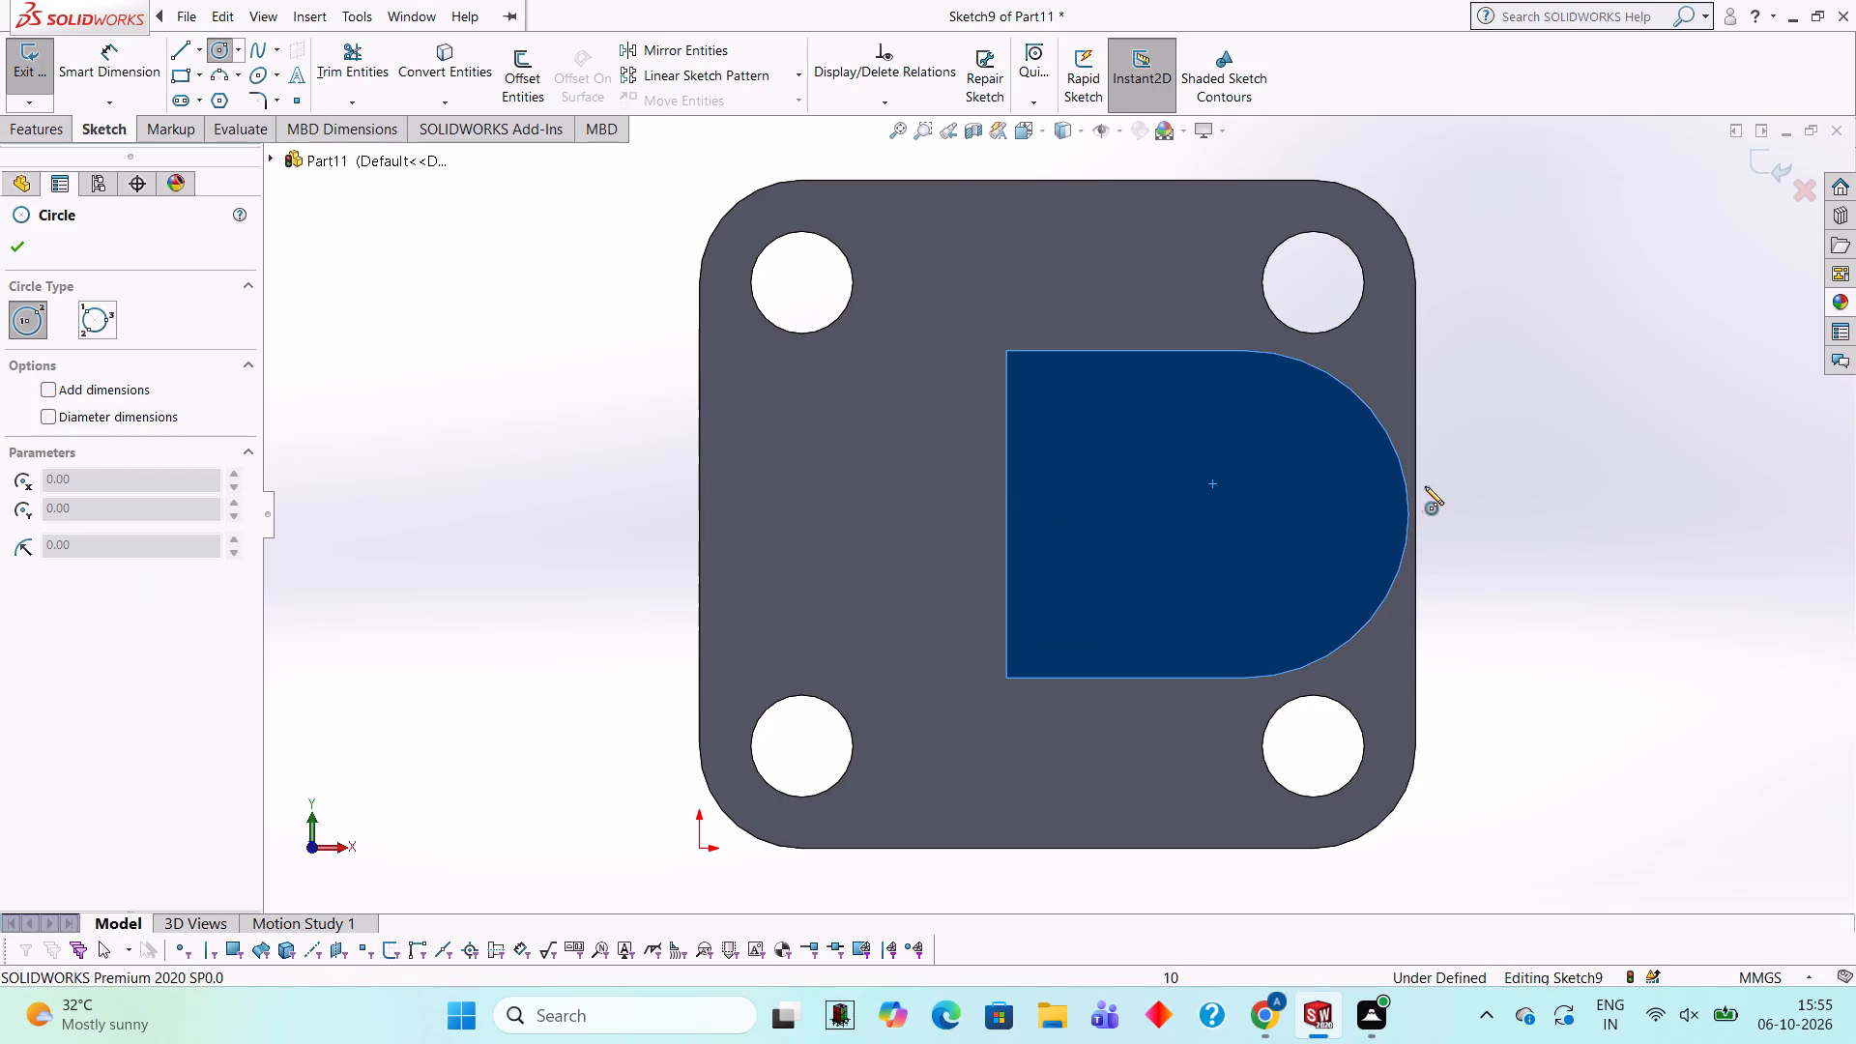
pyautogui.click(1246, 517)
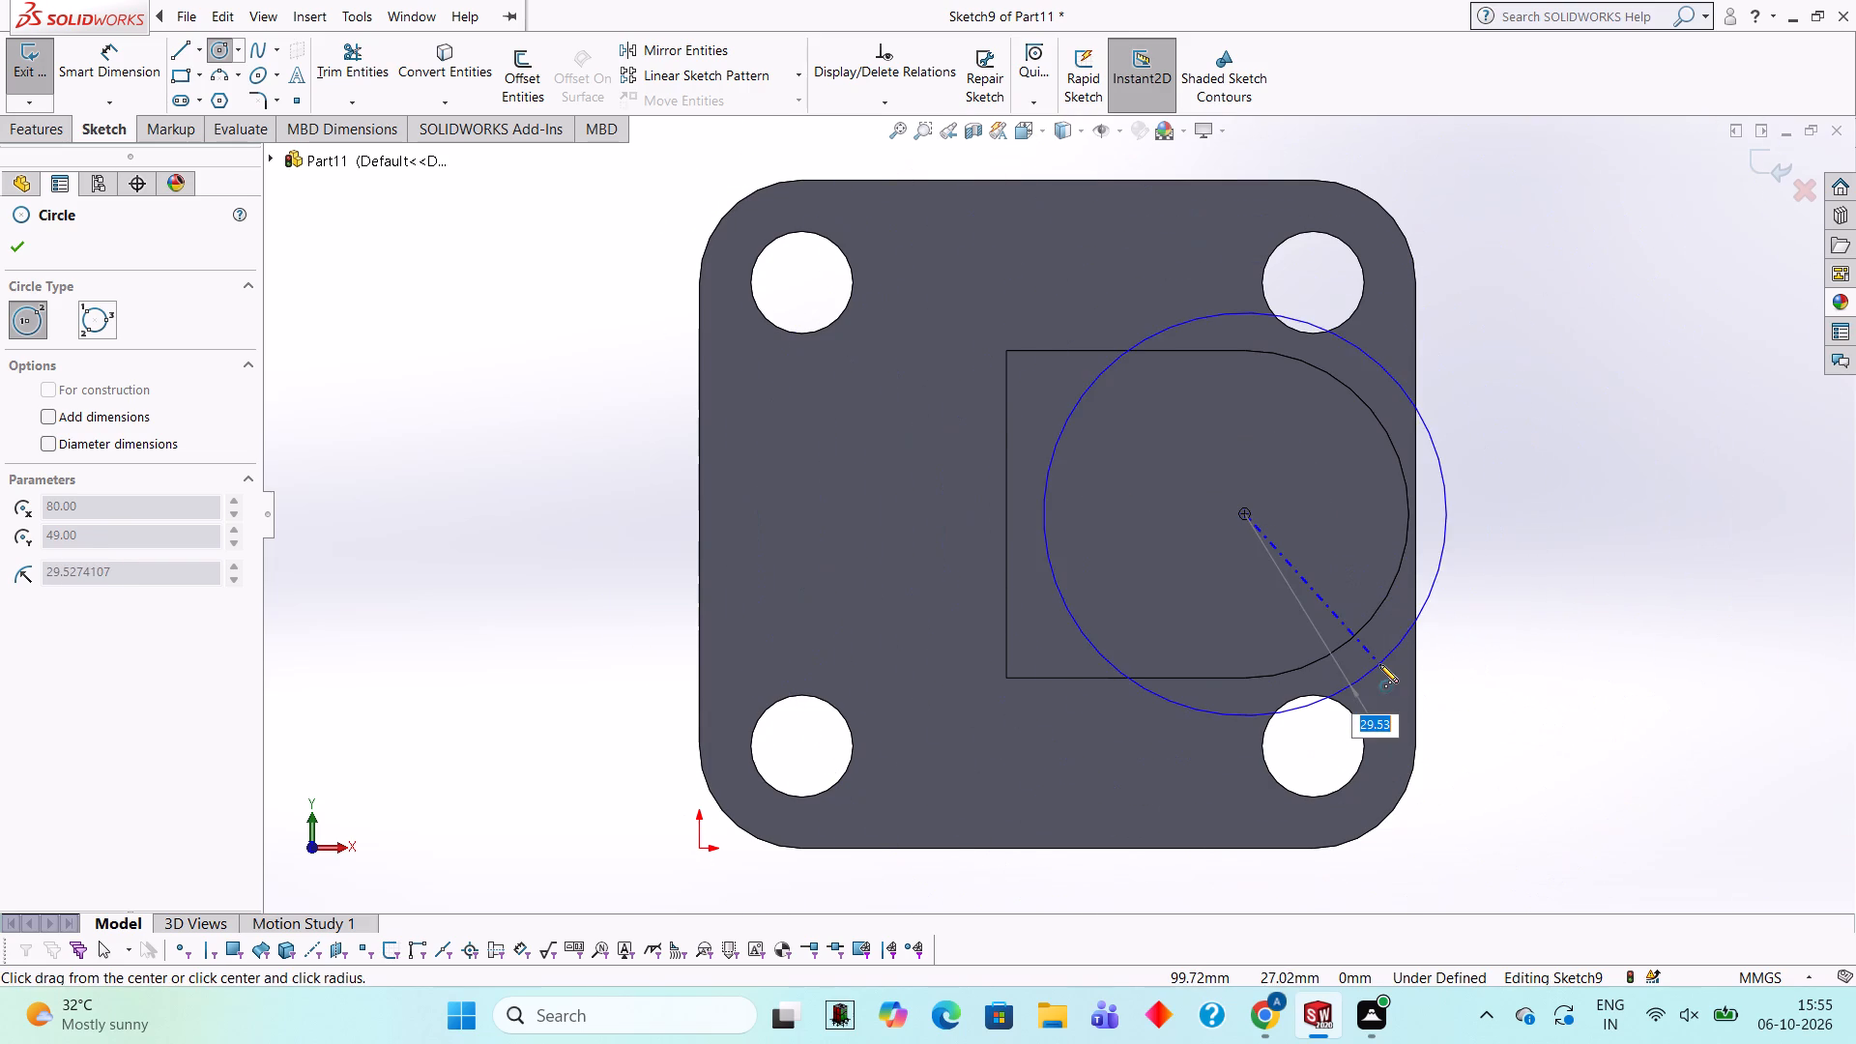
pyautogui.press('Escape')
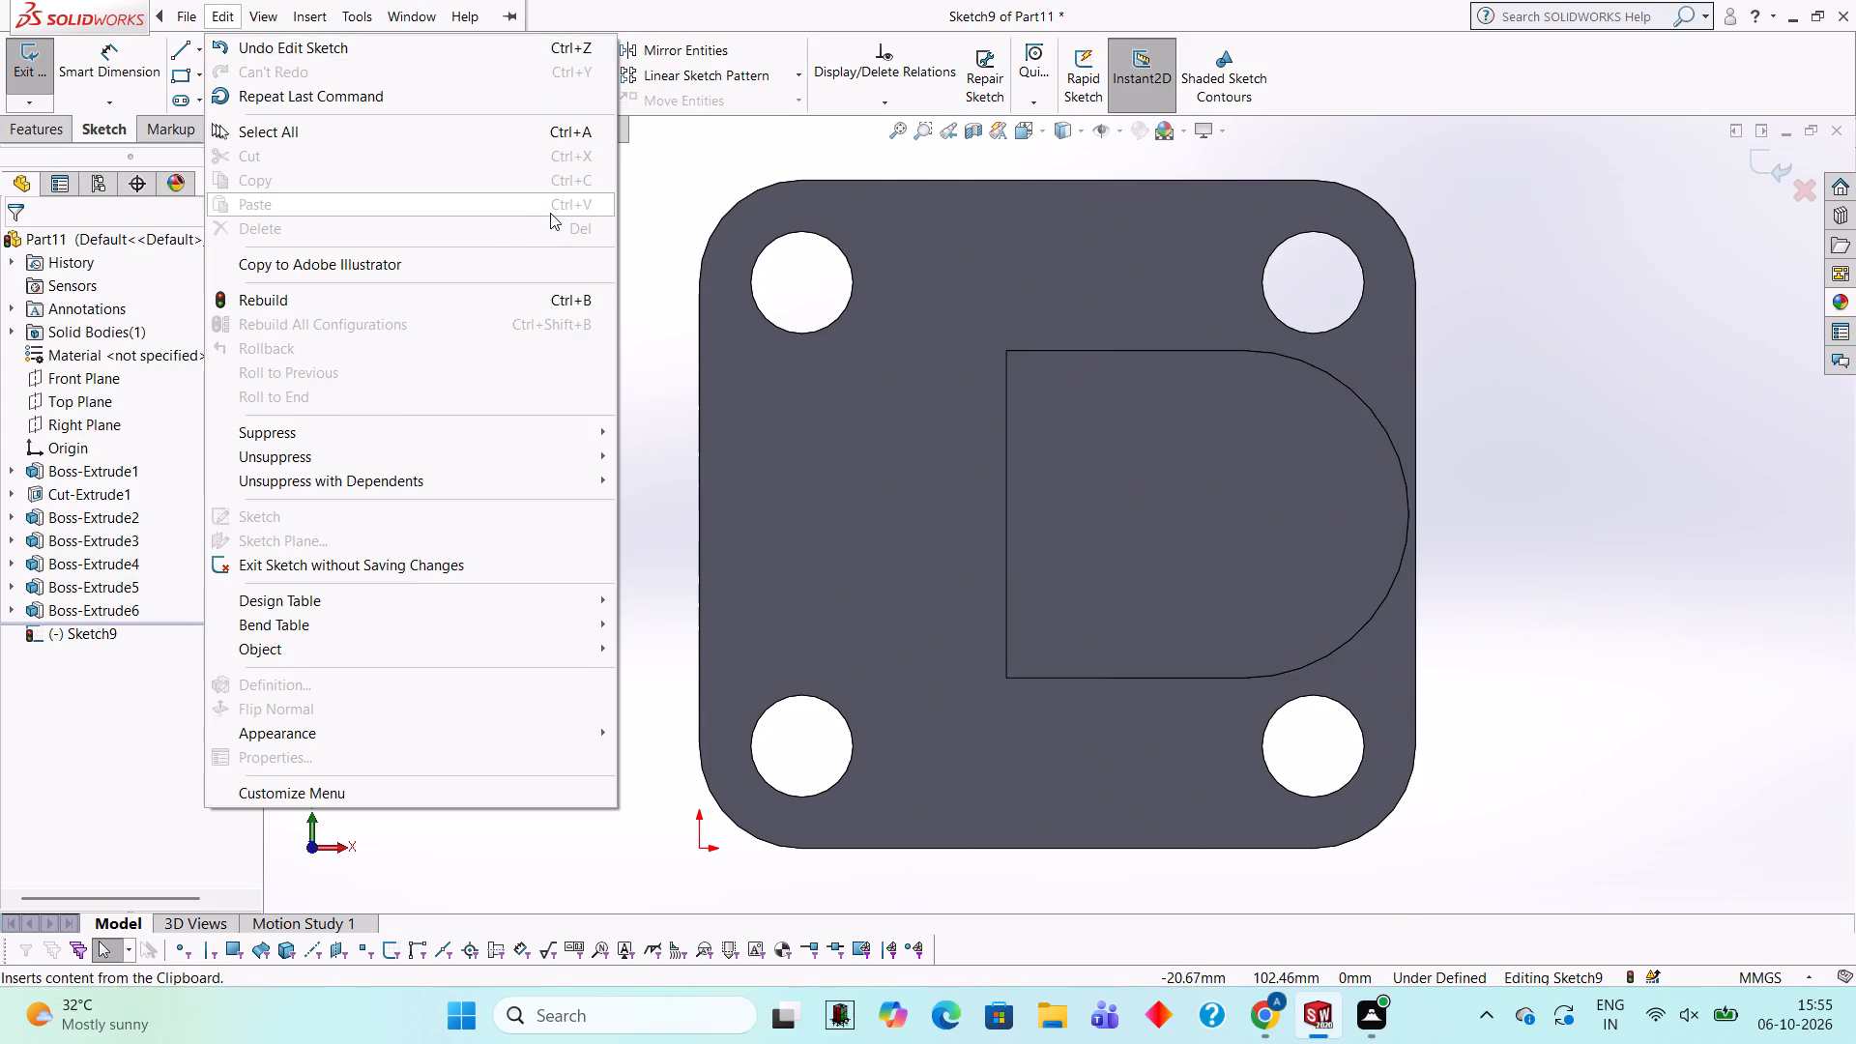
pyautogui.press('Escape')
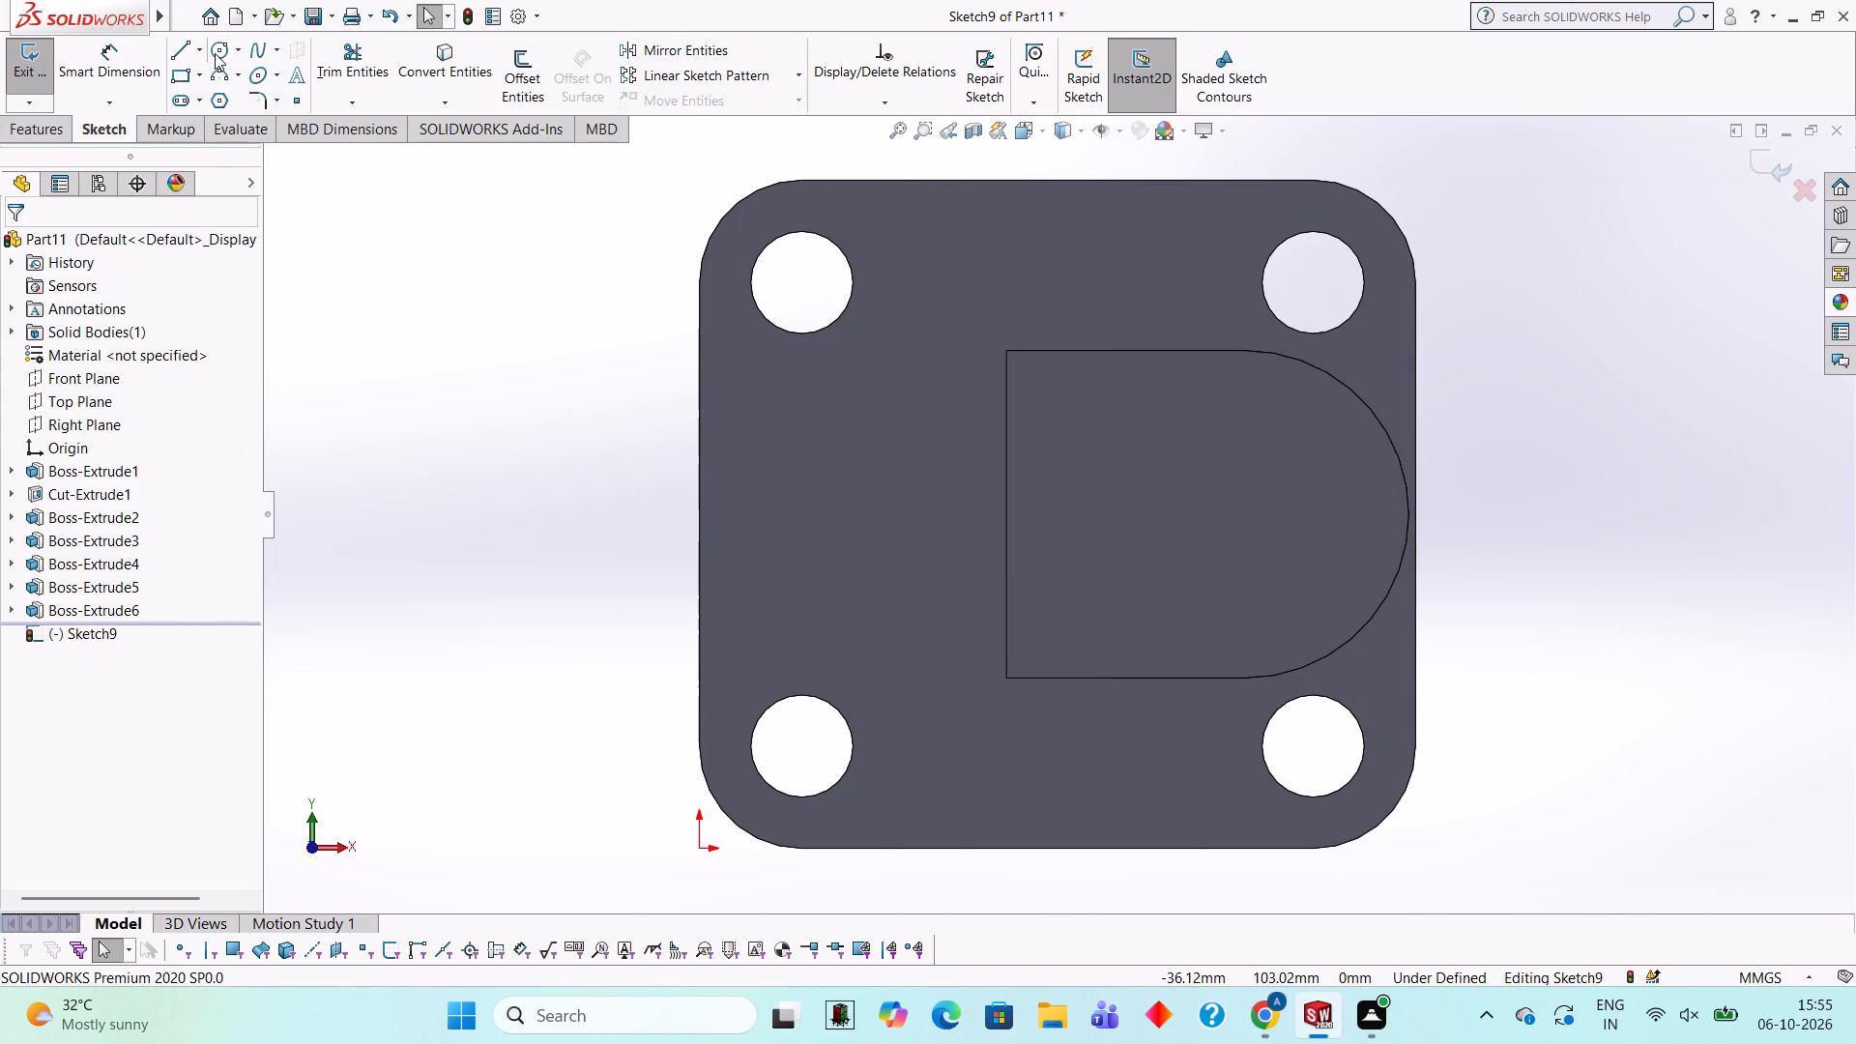
# Sketch a 24 mm diameter circle with an added diameter dimension, concentric with the arm's rounded end.
pyautogui.click(215, 53)
pyautogui.click(50, 379)
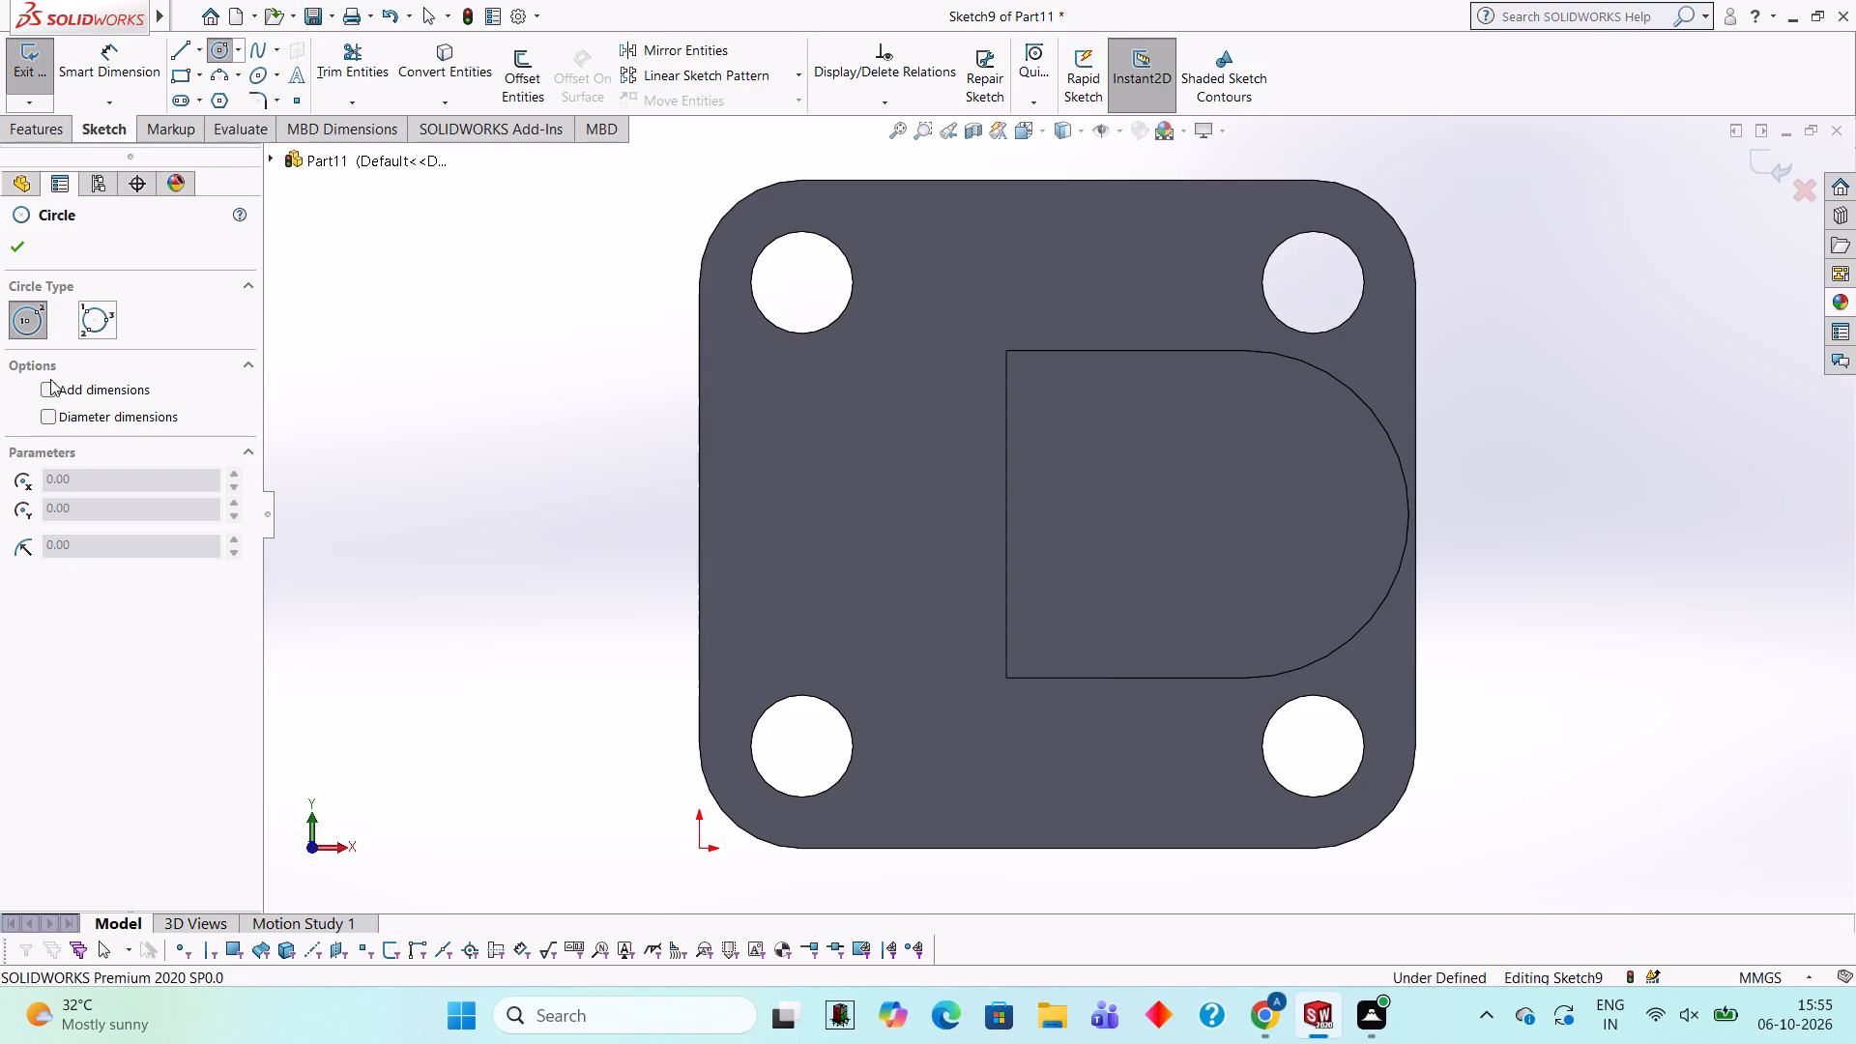
pyautogui.click(50, 393)
pyautogui.click(52, 417)
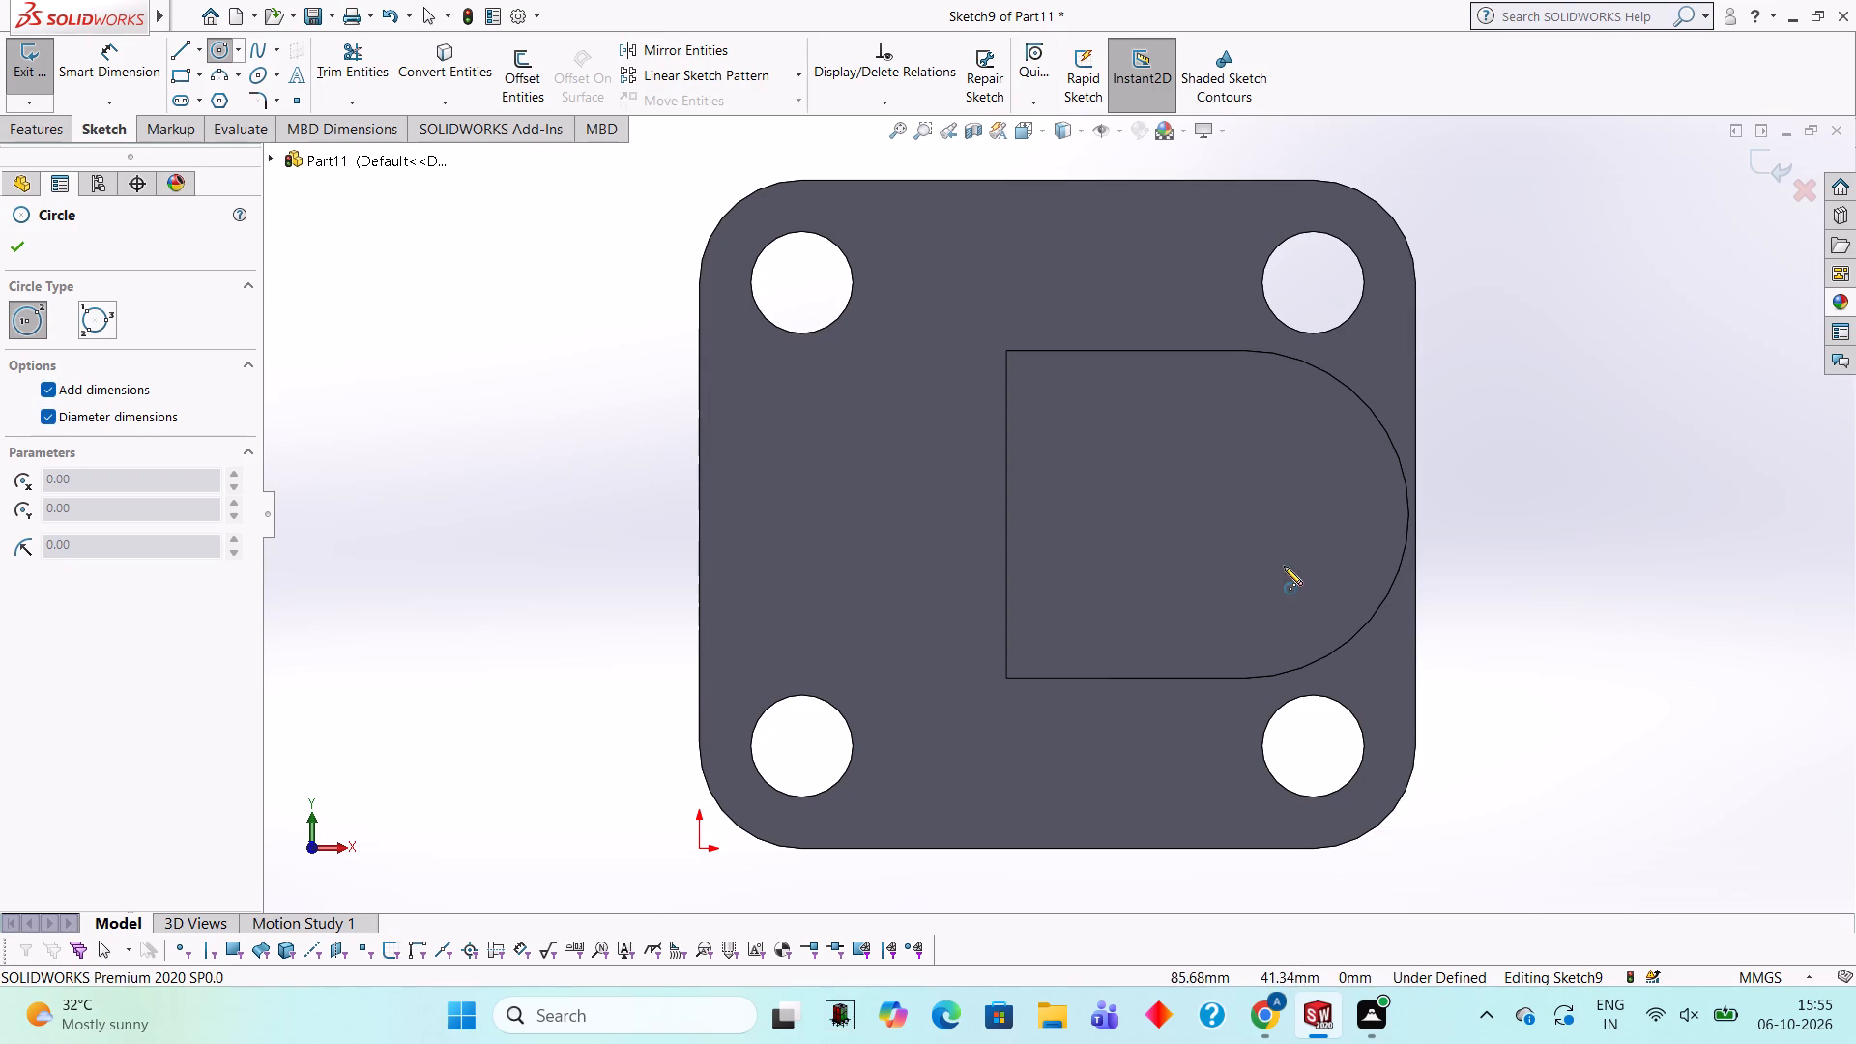
pyautogui.click(1244, 516)
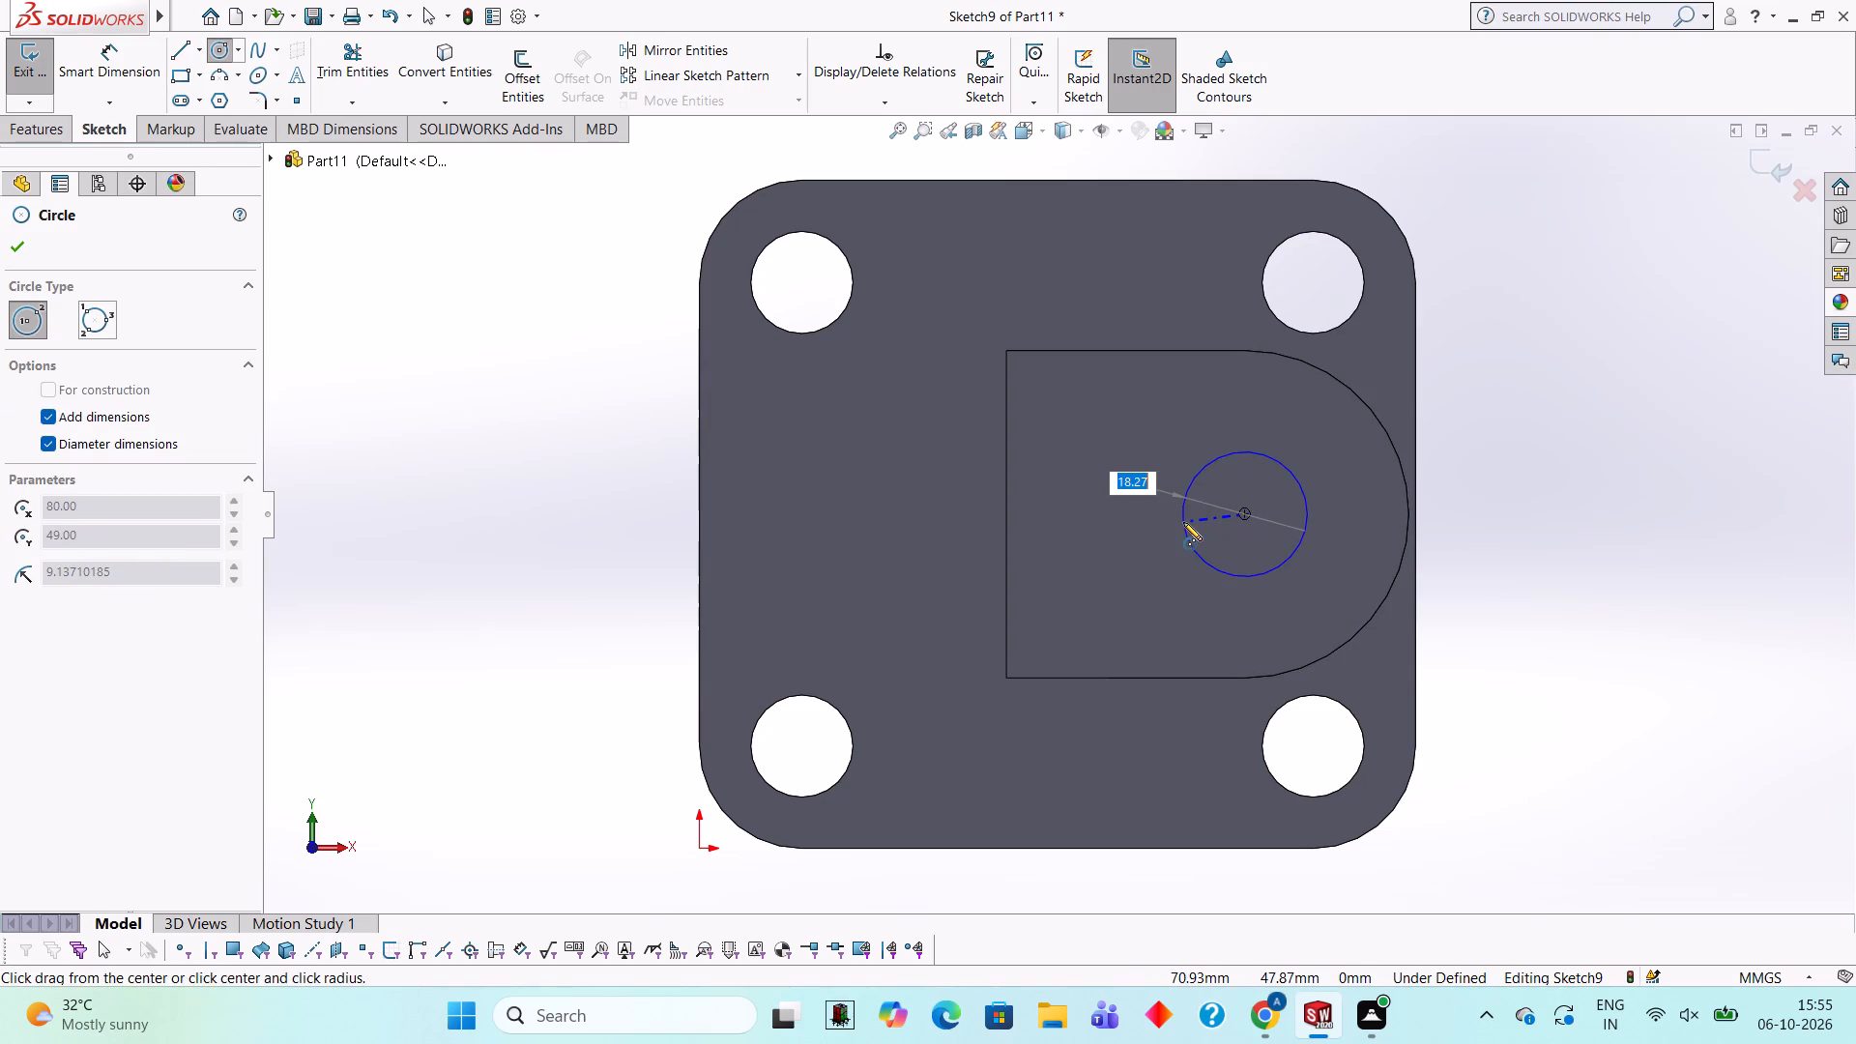
pyautogui.write('24')
pyautogui.press('Return')
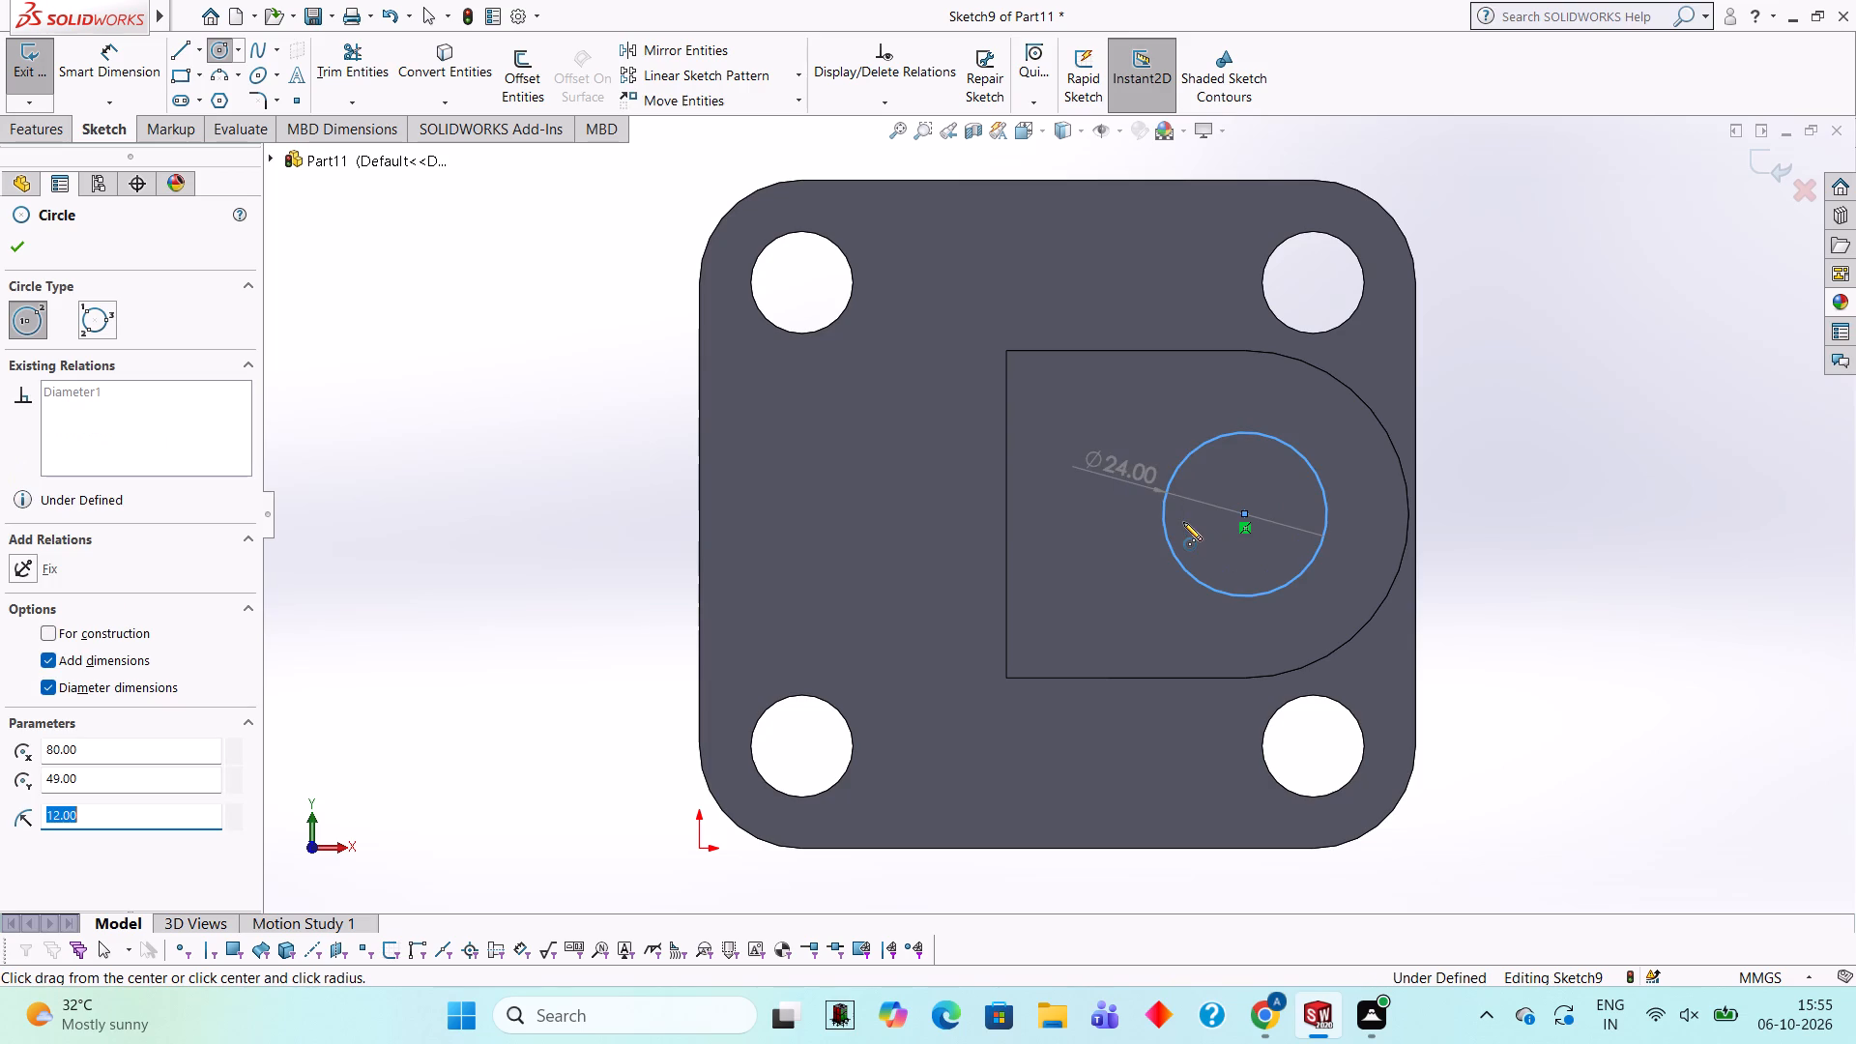
# Cut-extrude the 24 mm circle as a blind 55 mm hole down through the top arm and into the D-shaped boss.
pyautogui.moveTo(1502, 627); pyautogui.dragTo(1464, 324, button='middle')
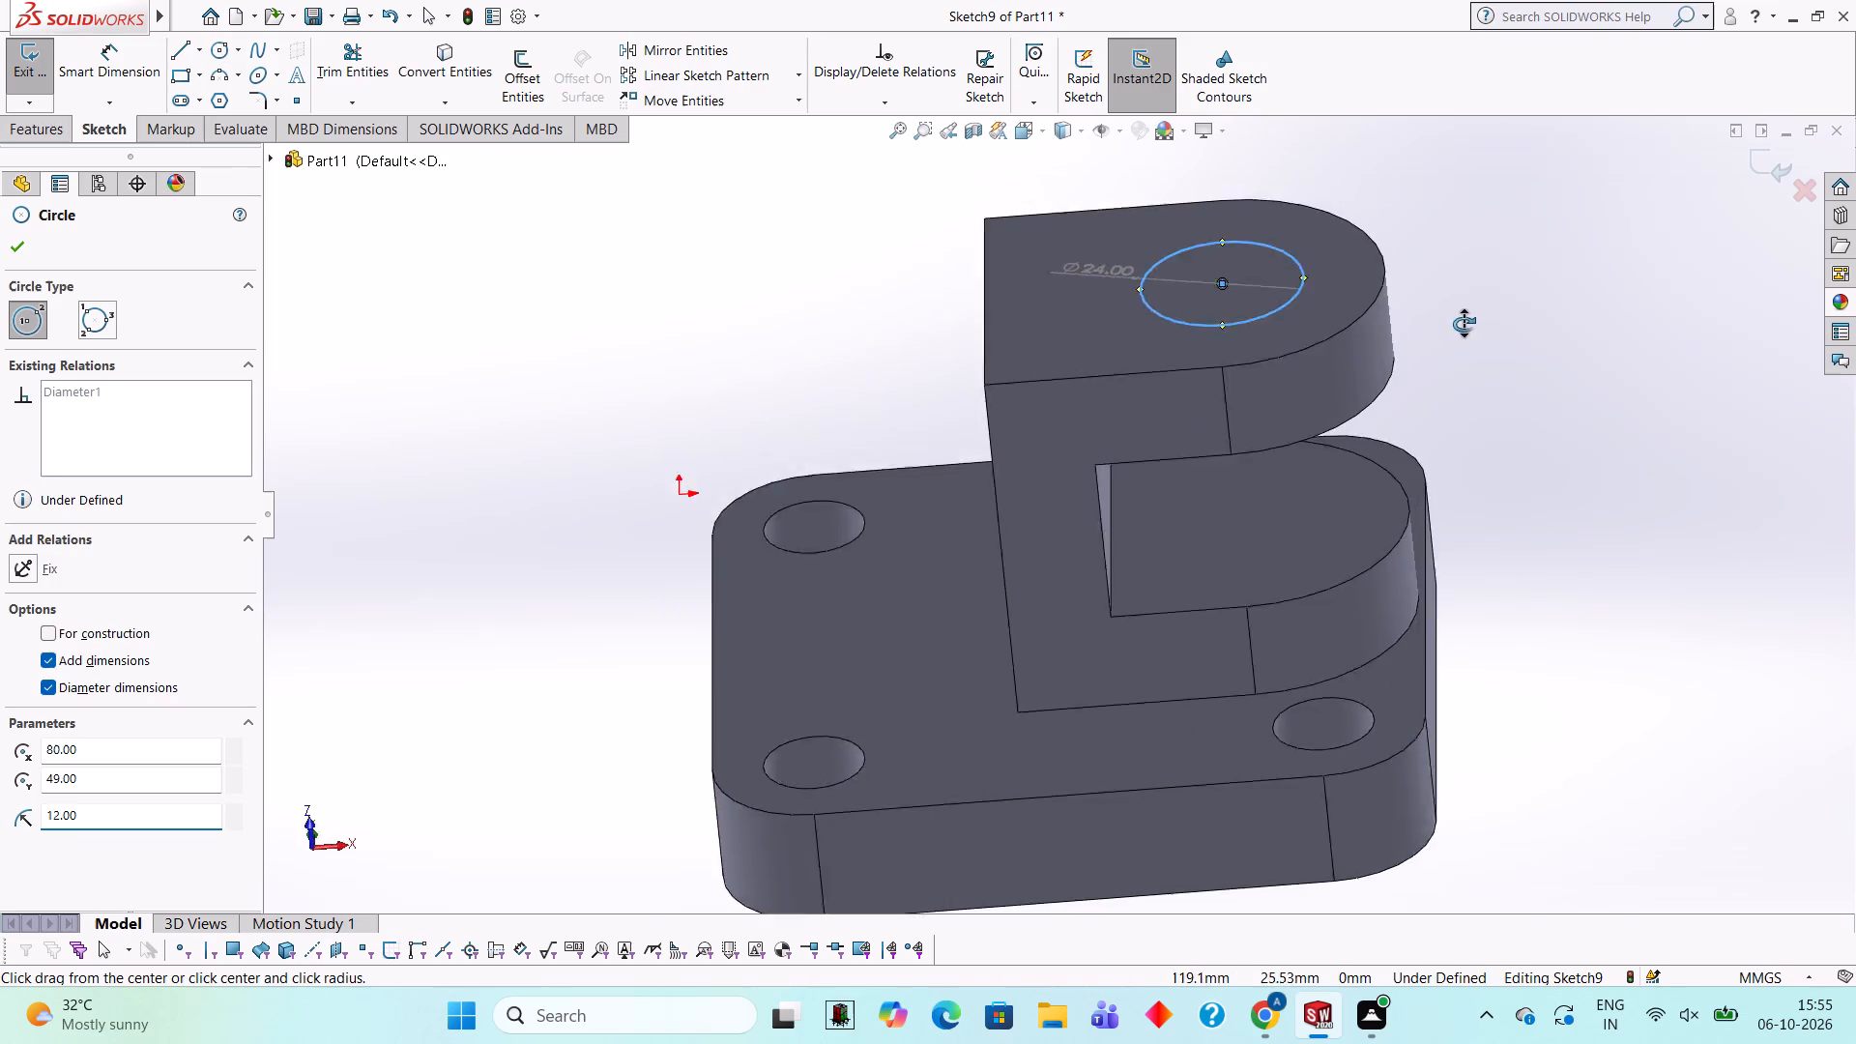
pyautogui.moveTo(1464, 324); pyautogui.dragTo(1467, 315, button='middle')
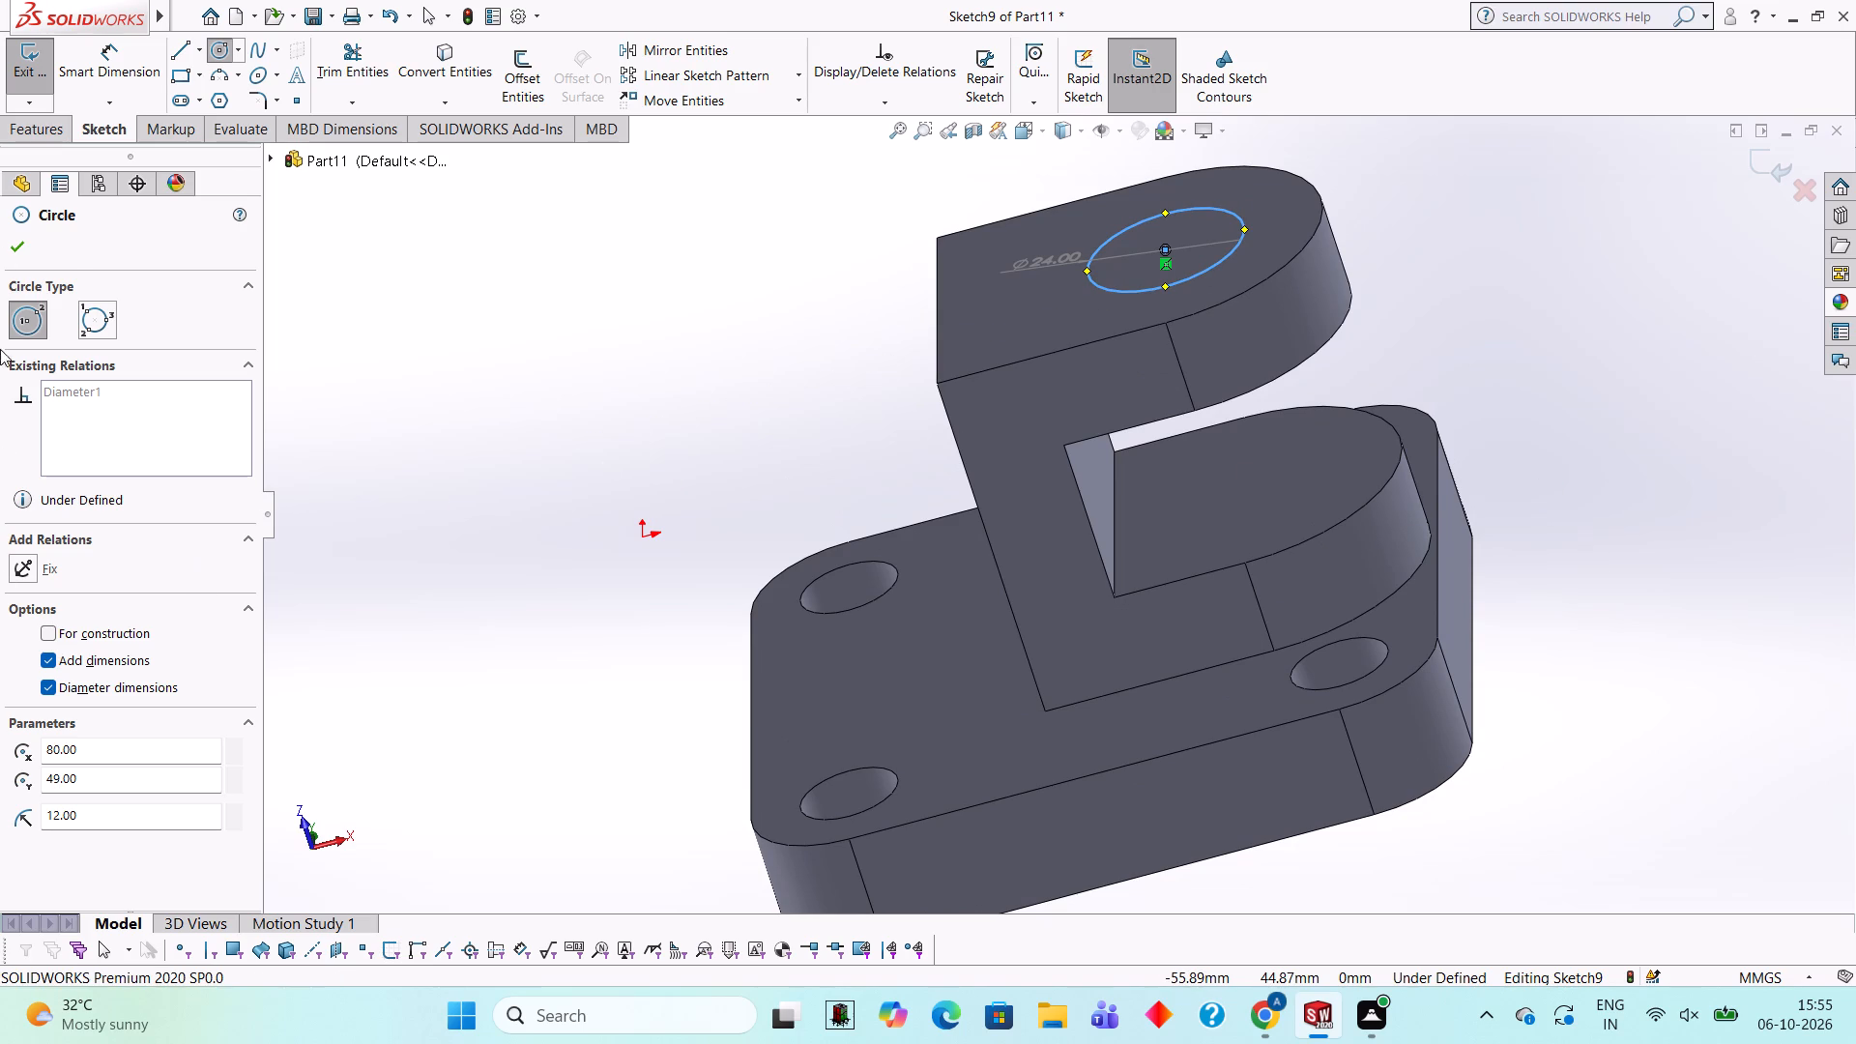
pyautogui.click(37, 123)
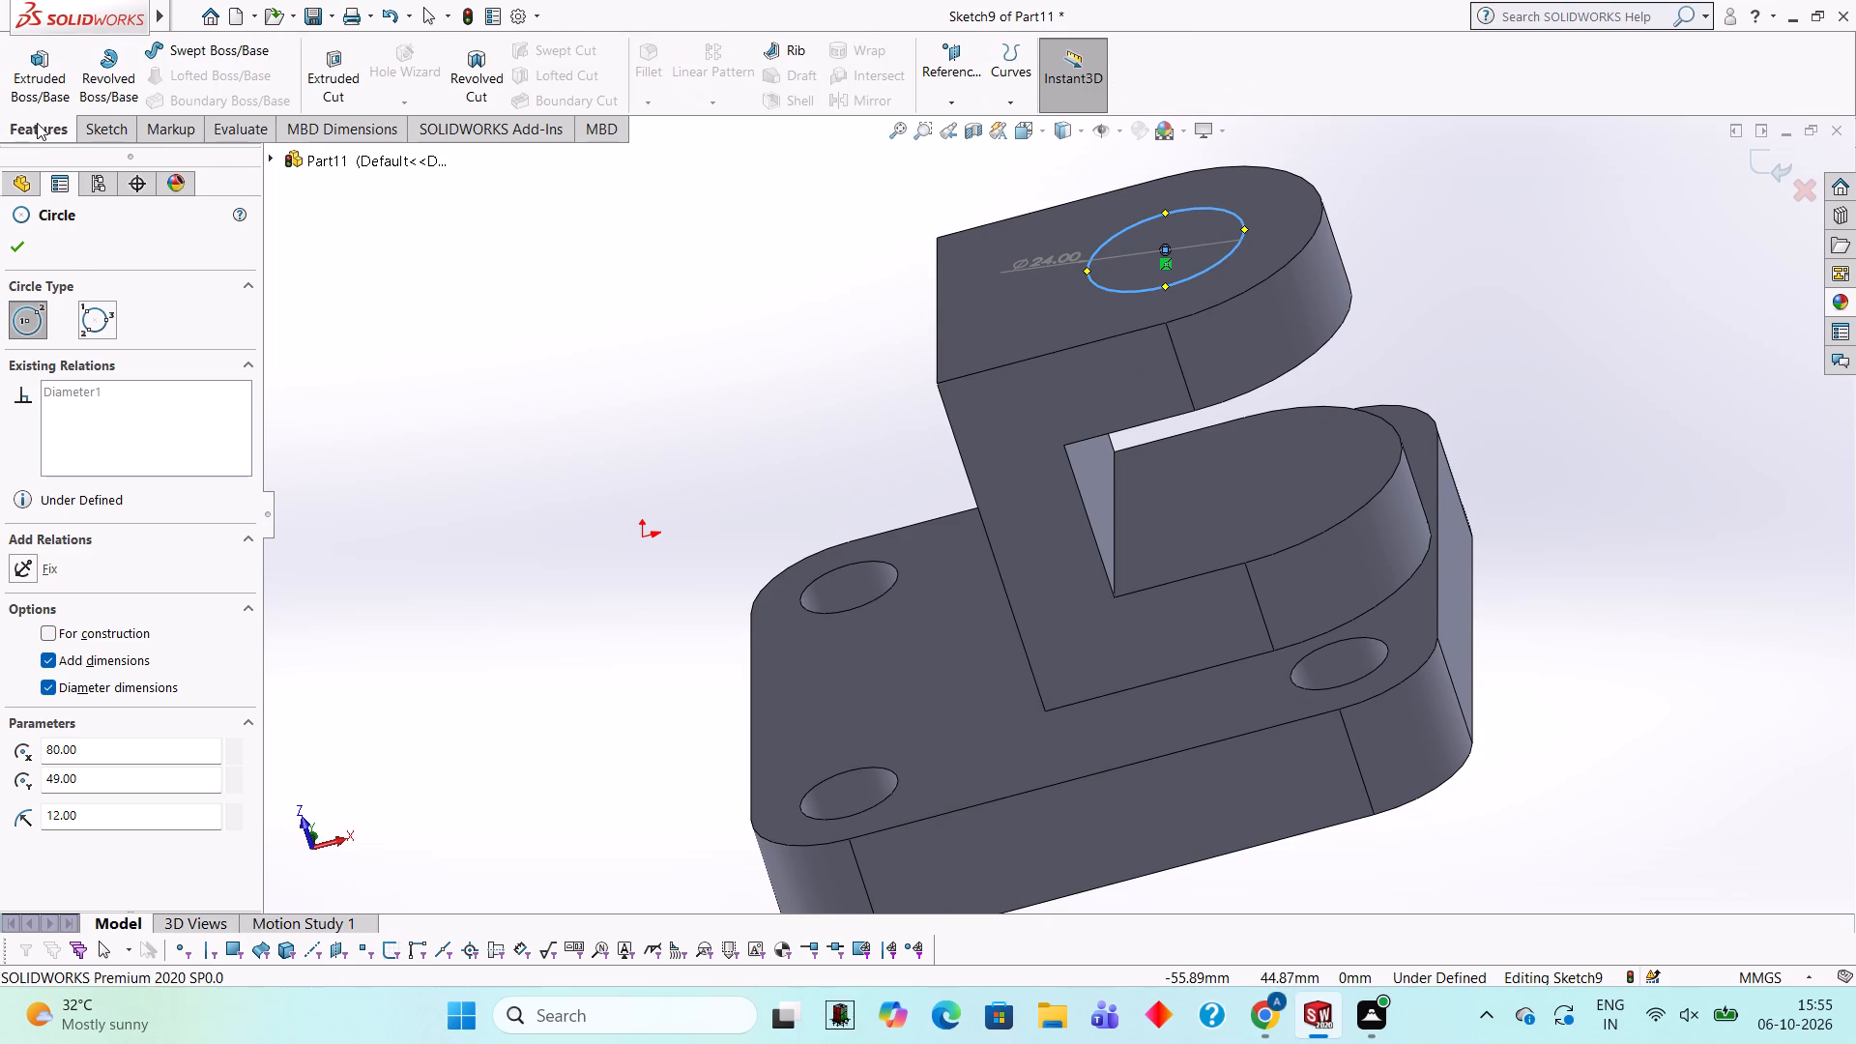
pyautogui.click(333, 82)
pyautogui.moveTo(843, 411); pyautogui.dragTo(877, 244, button='middle')
pyautogui.click(170, 472)
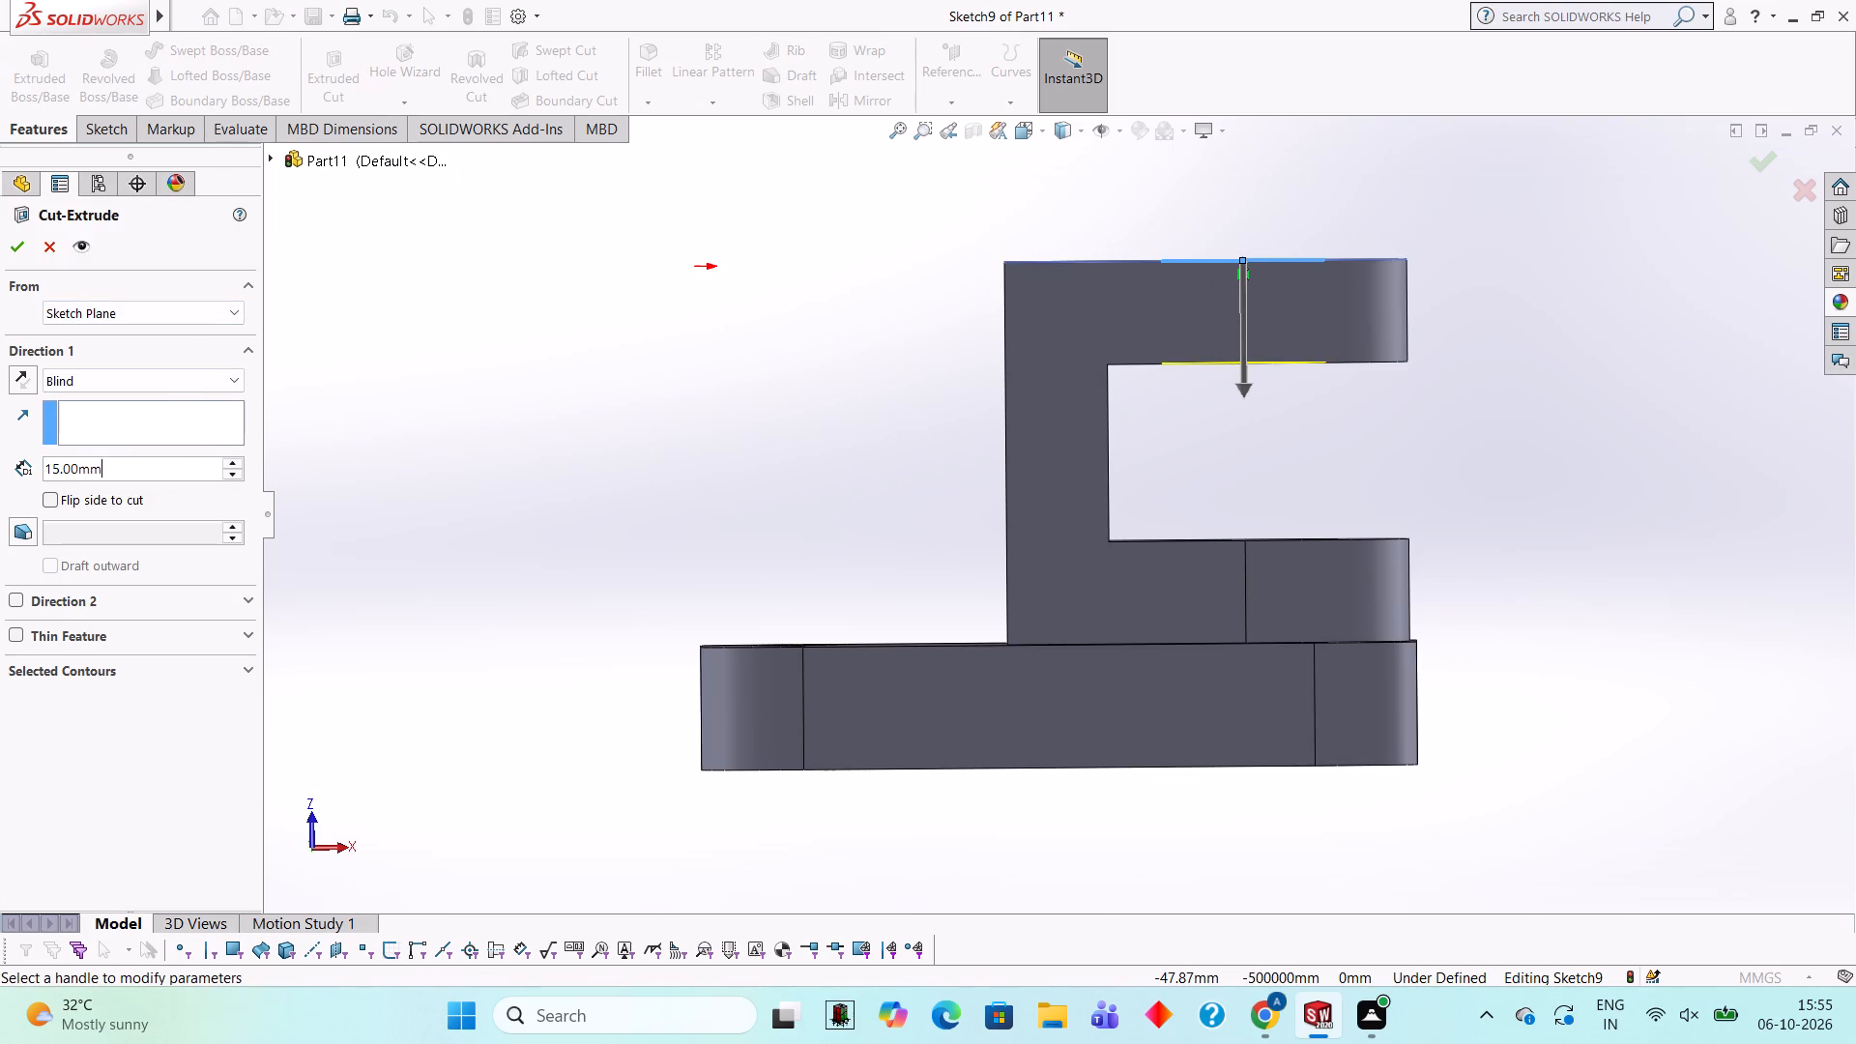
pyautogui.press('BackSpace')
pyautogui.press('BackSpace')
pyautogui.press('BackSpace')
pyautogui.press('BackSpace')
pyautogui.press('BackSpace')
pyautogui.press('BackSpace')
pyautogui.press('BackSpace')
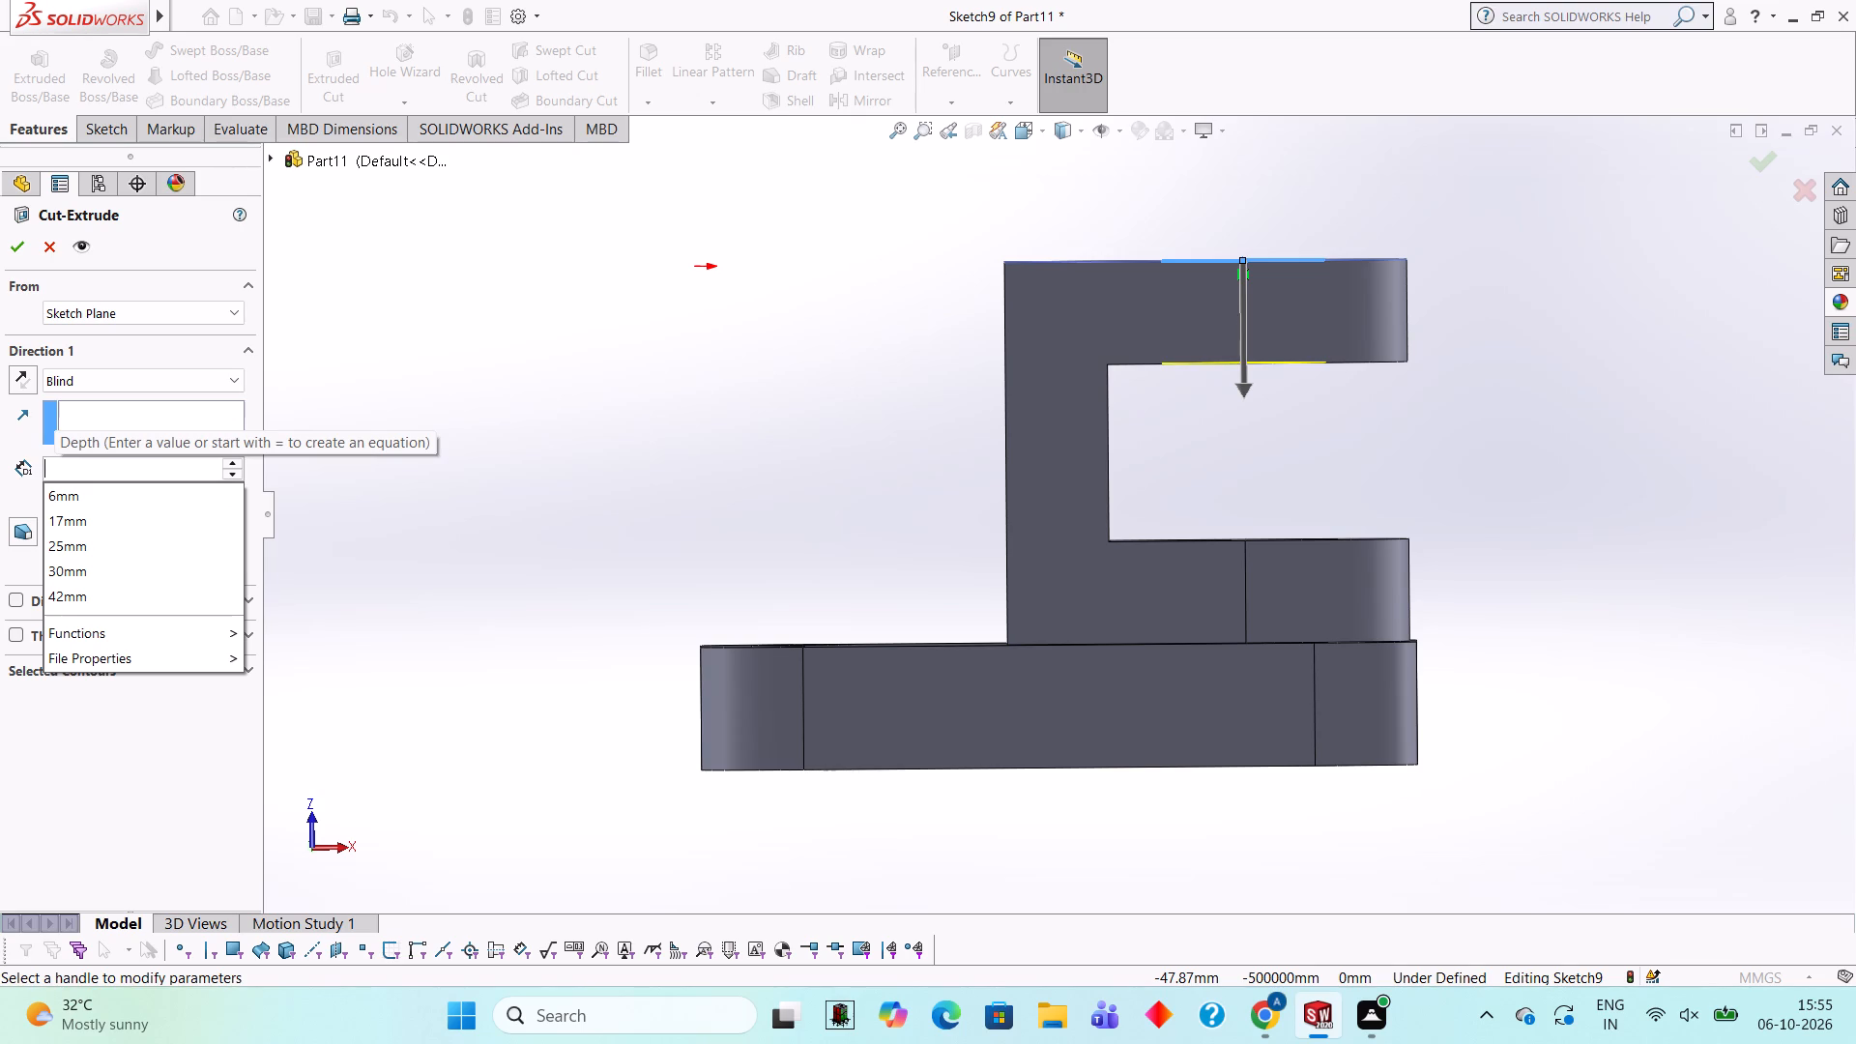
pyautogui.write('80')
pyautogui.press('Return')
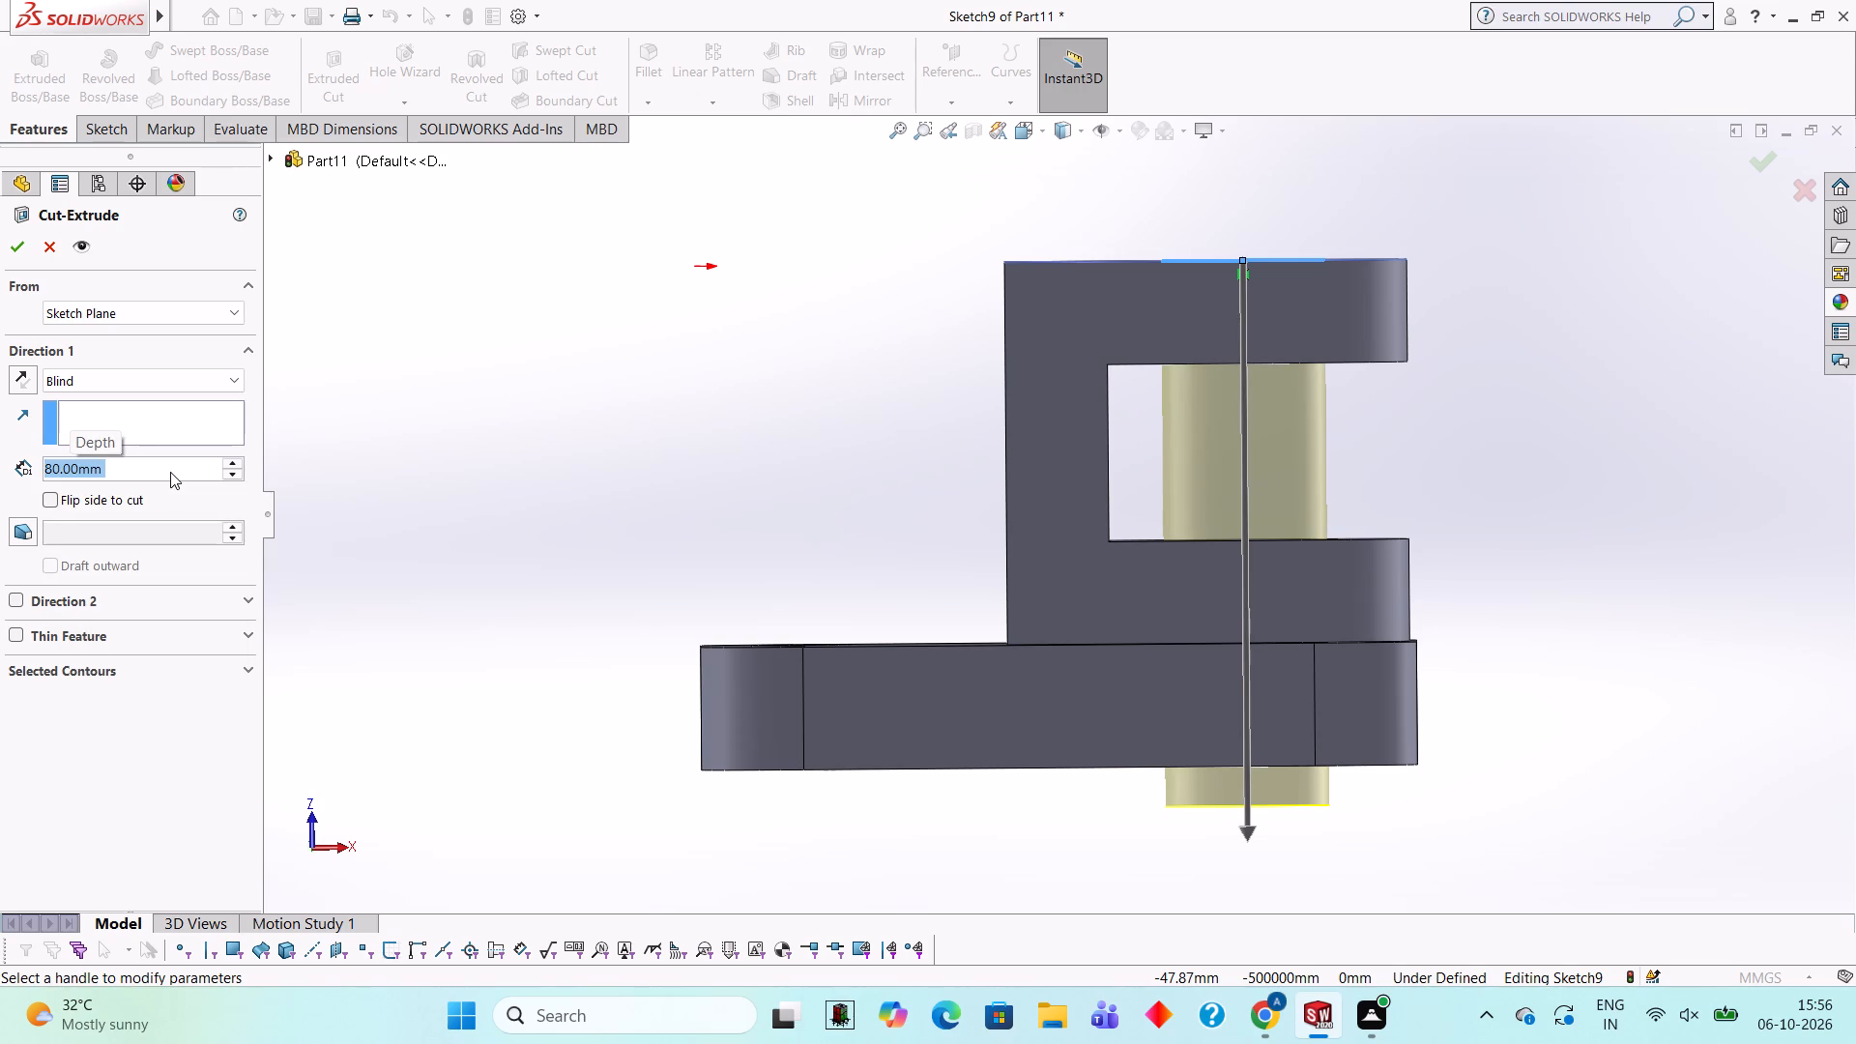
pyautogui.write('60')
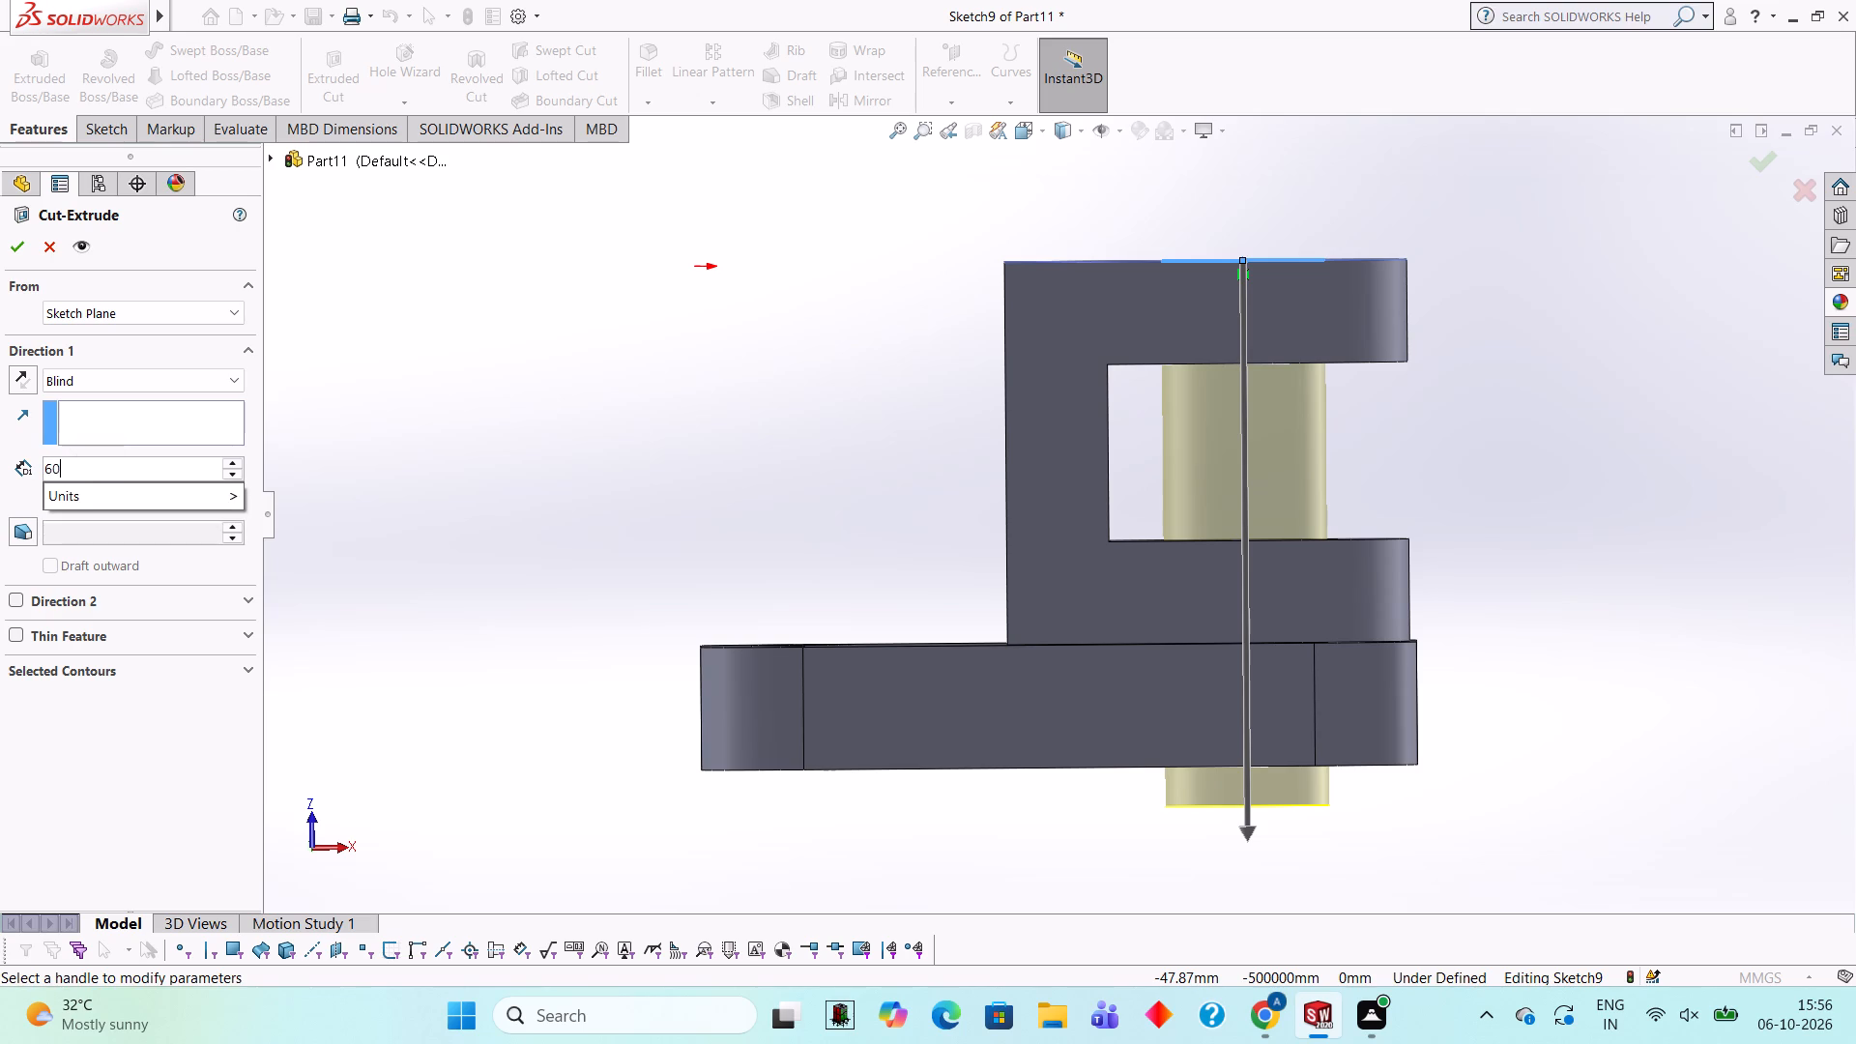
pyautogui.press('Return')
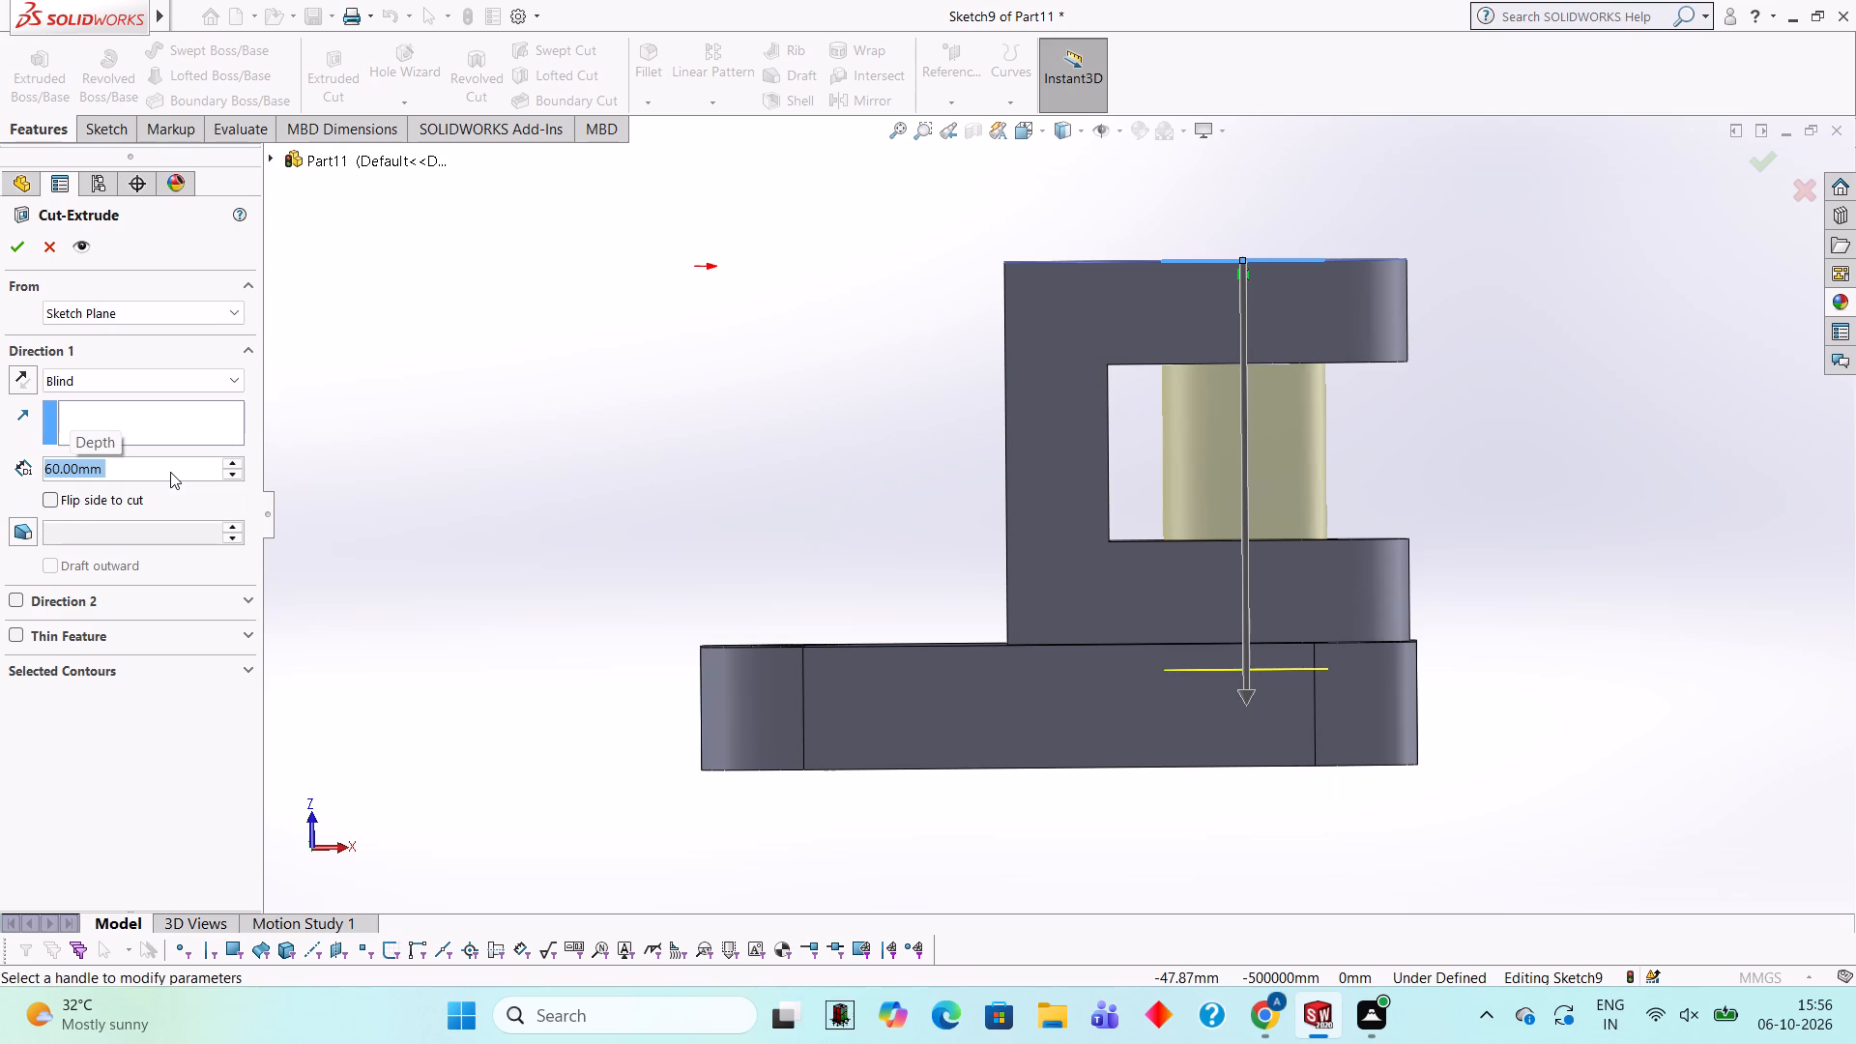
pyautogui.write('50')
pyautogui.press('Return')
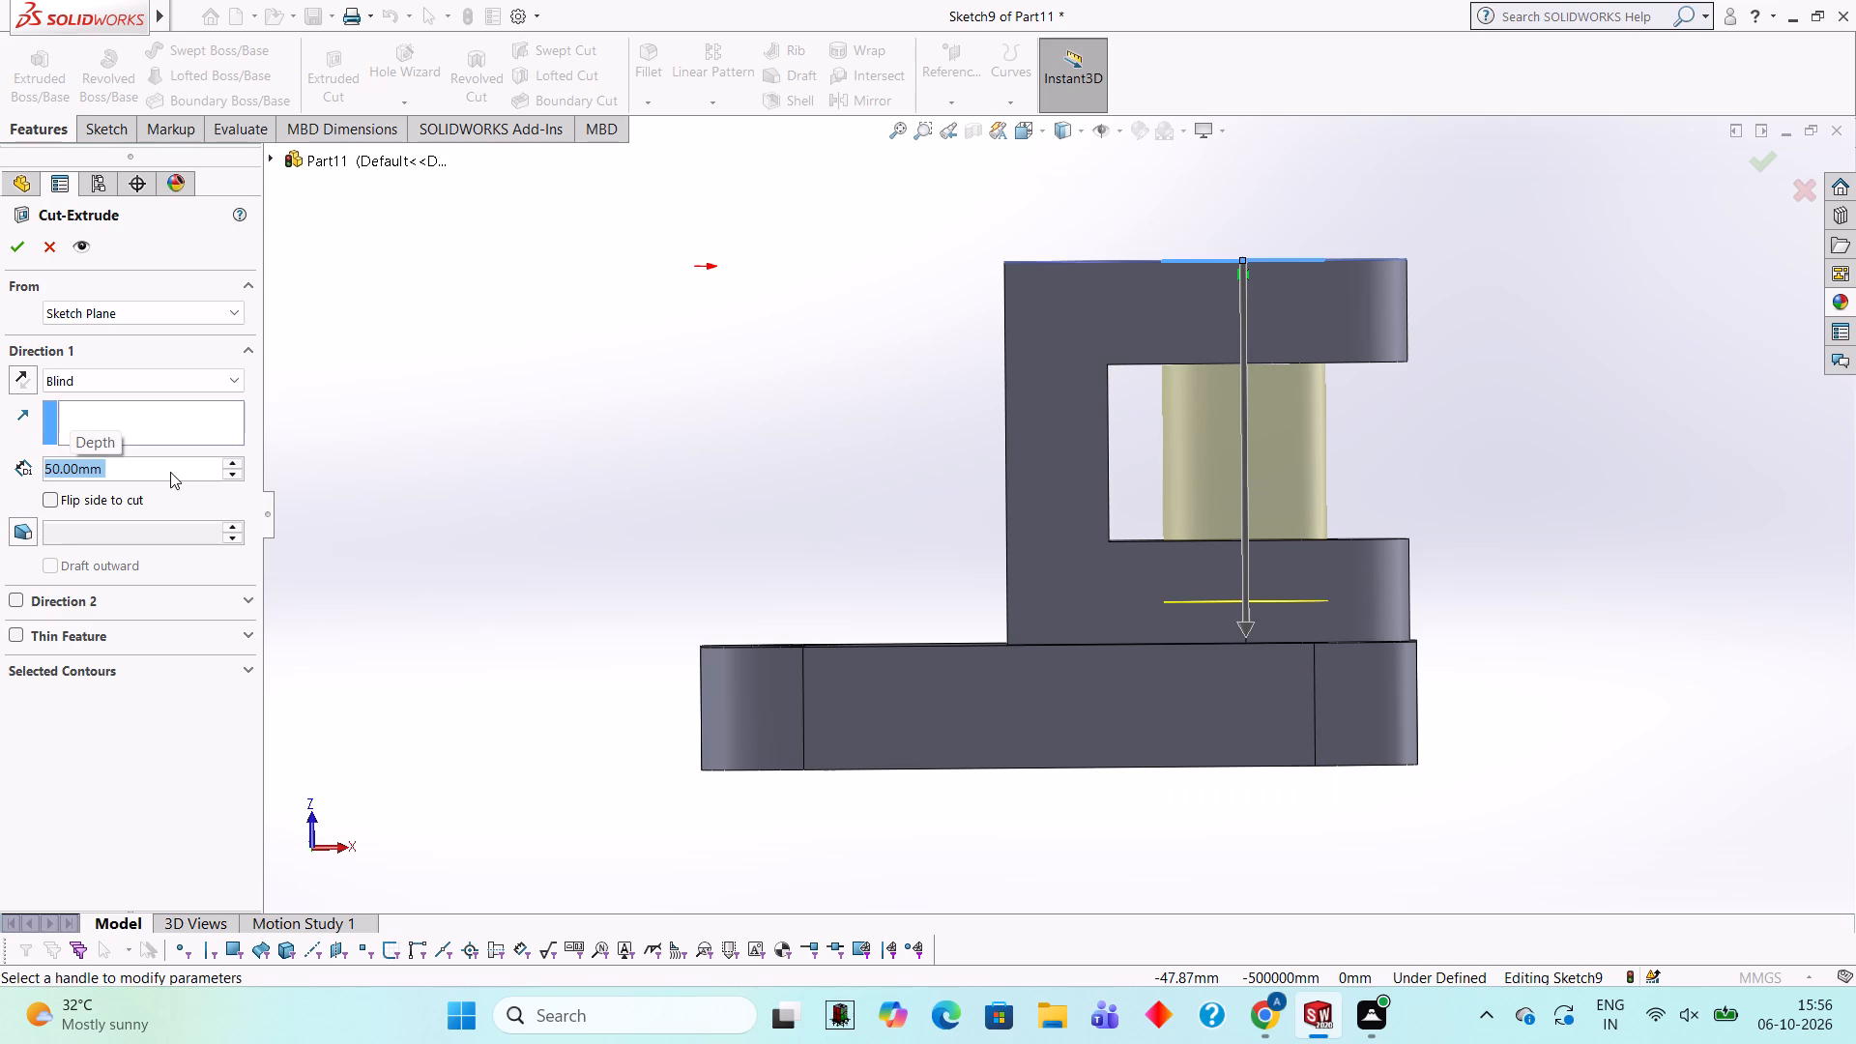
pyautogui.write('55')
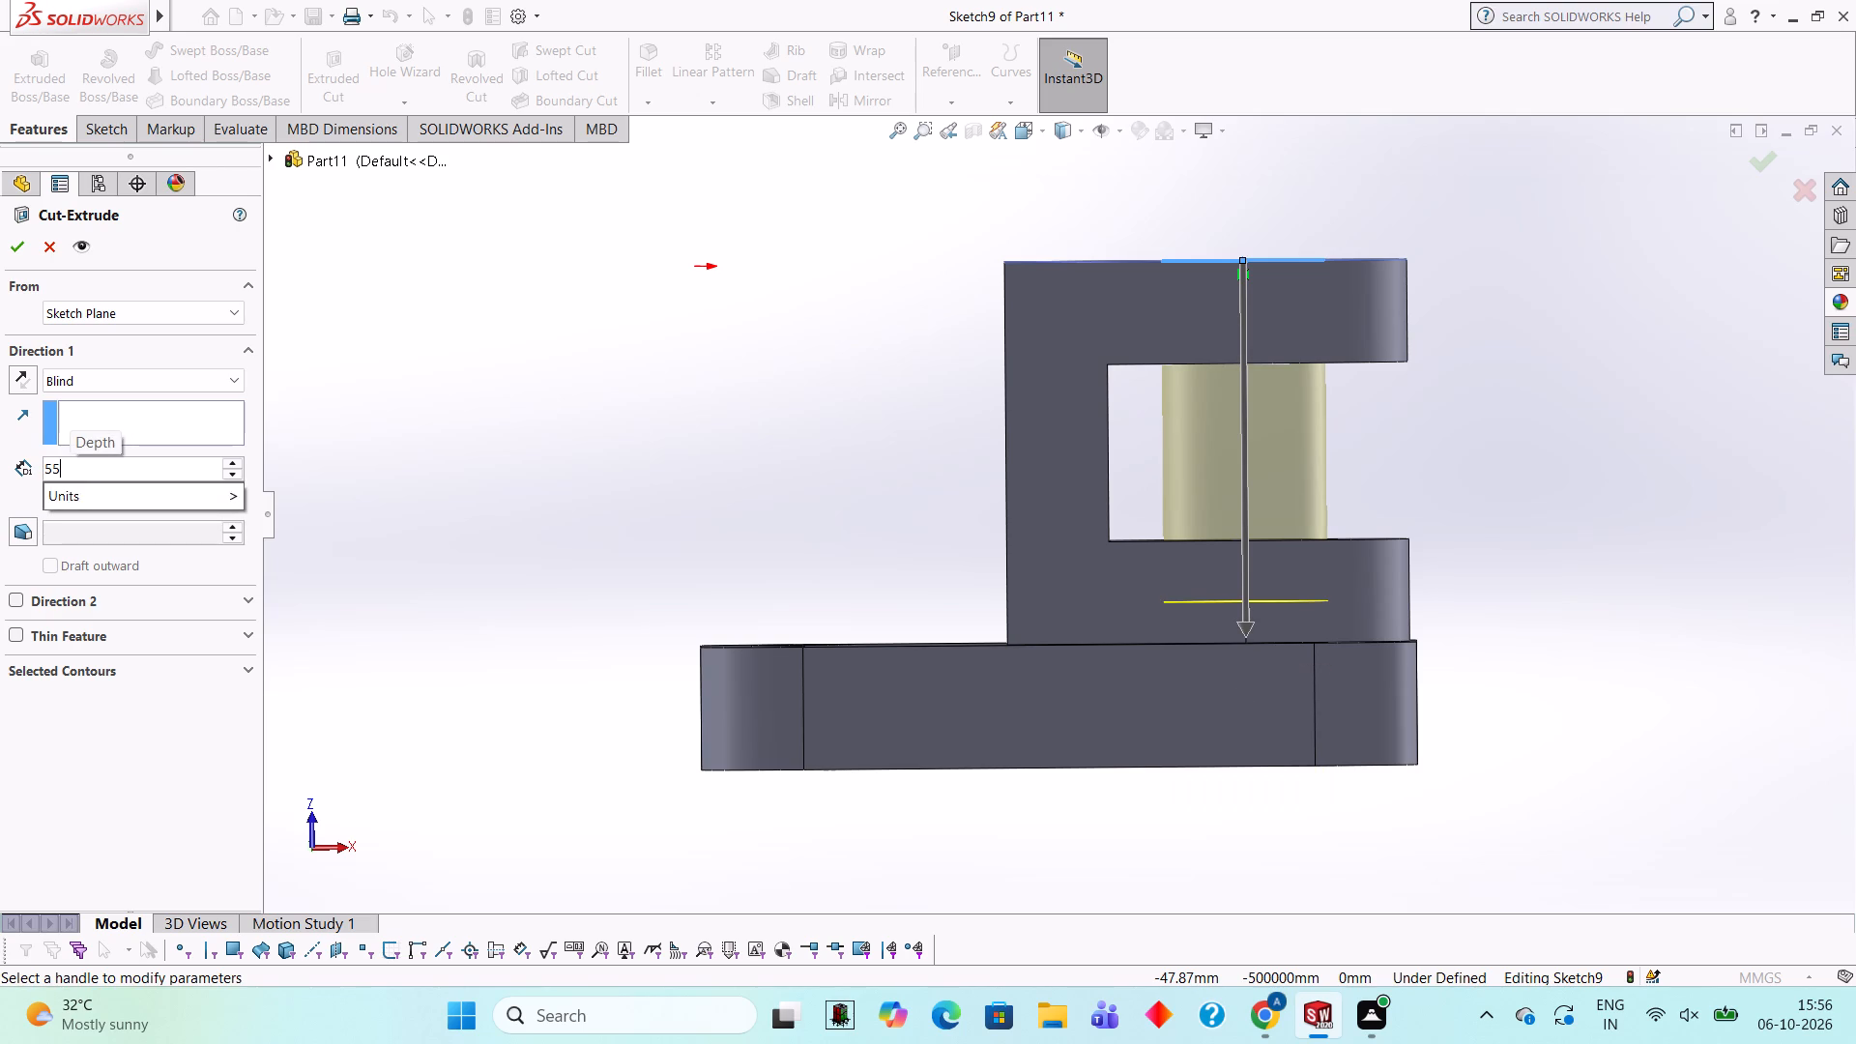
pyautogui.press('Return')
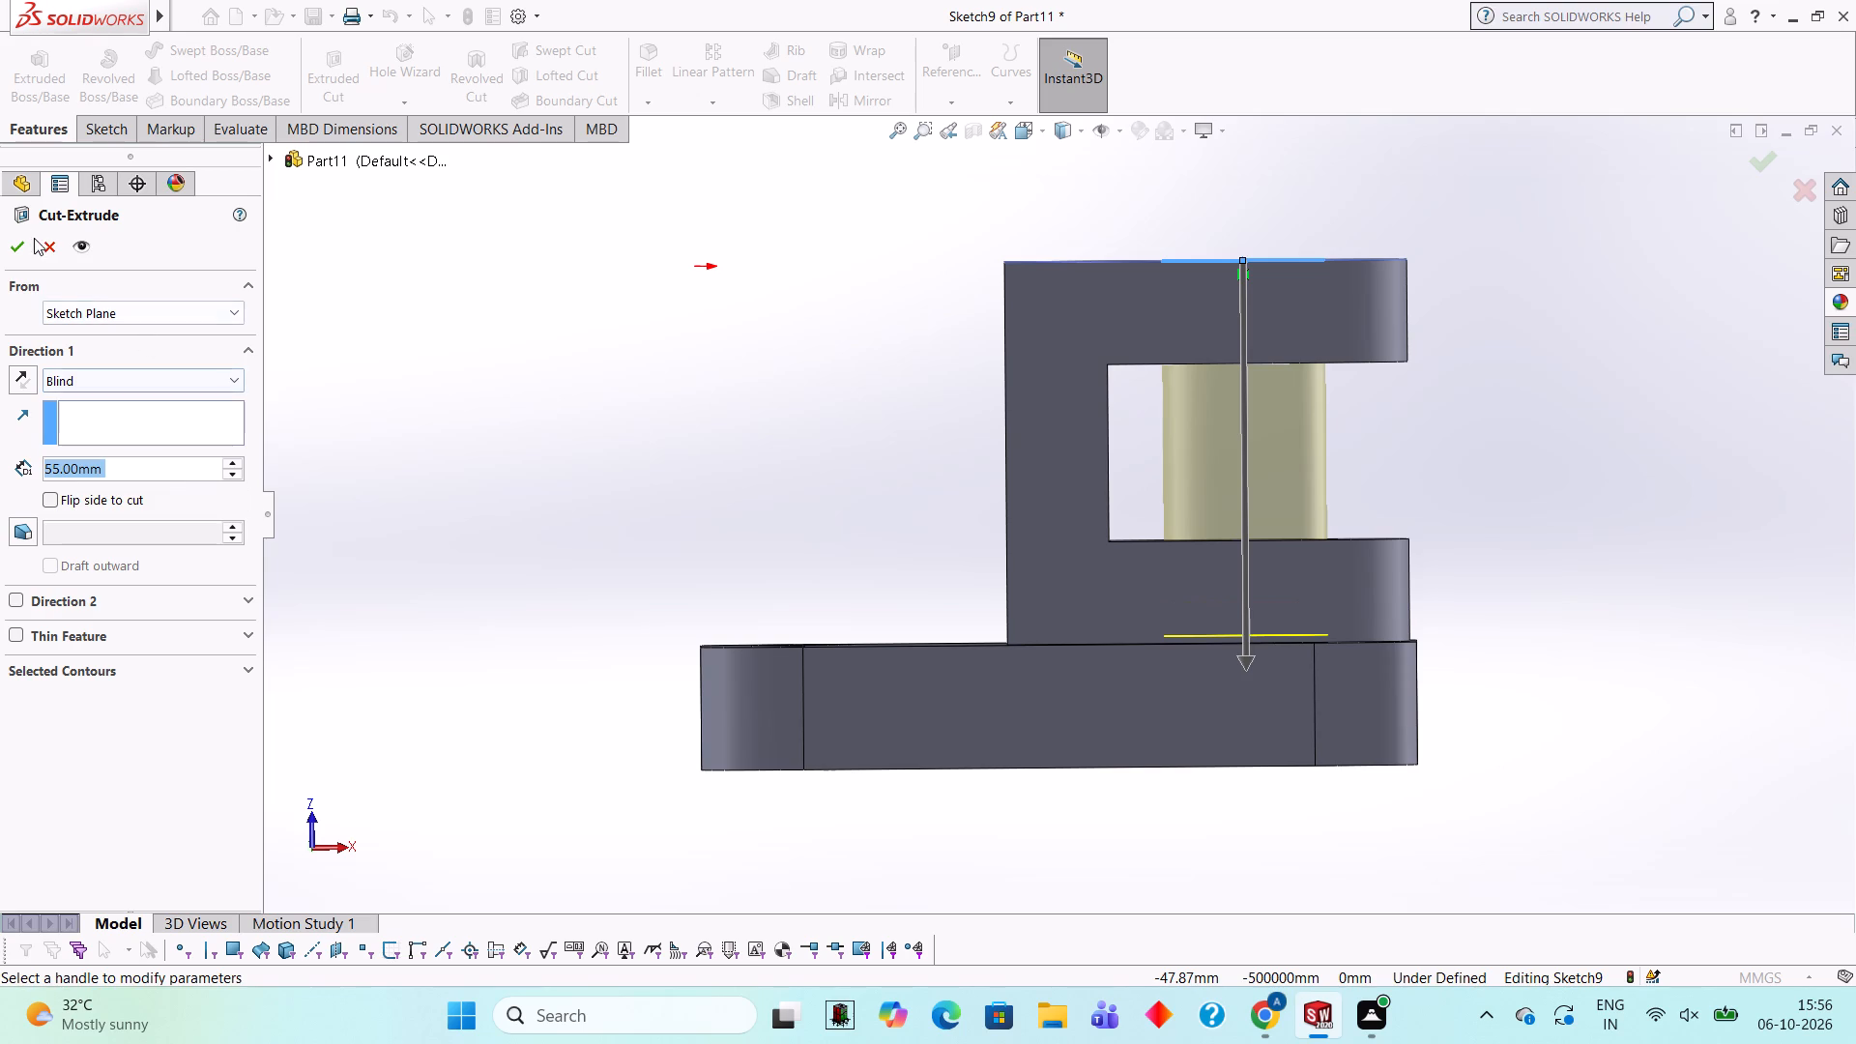
pyautogui.click(20, 256)
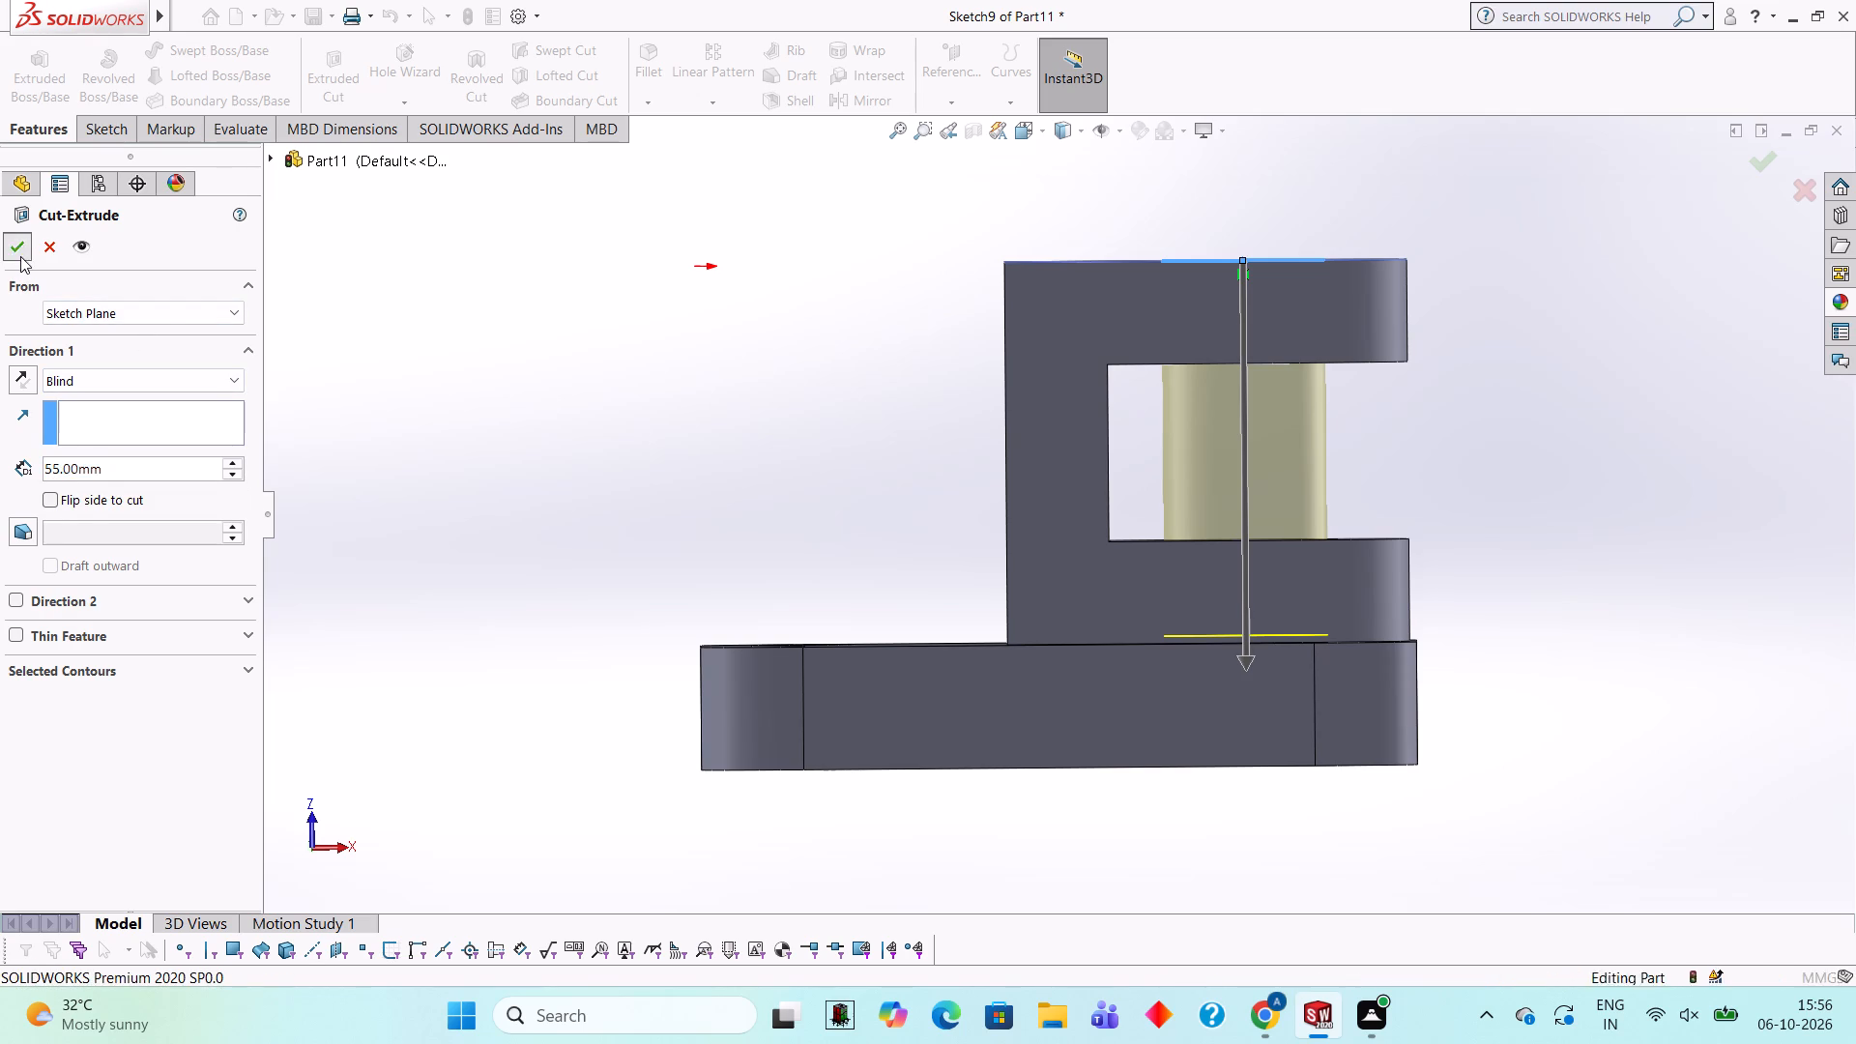
pyautogui.click(871, 374)
# Examine the bracket from several angles, including the bore through the arm and boss, the side opening and the plate's underside.
pyautogui.scroll(1, 871, 374)
pyautogui.moveTo(871, 374); pyautogui.dragTo(871, 657, button='middle')
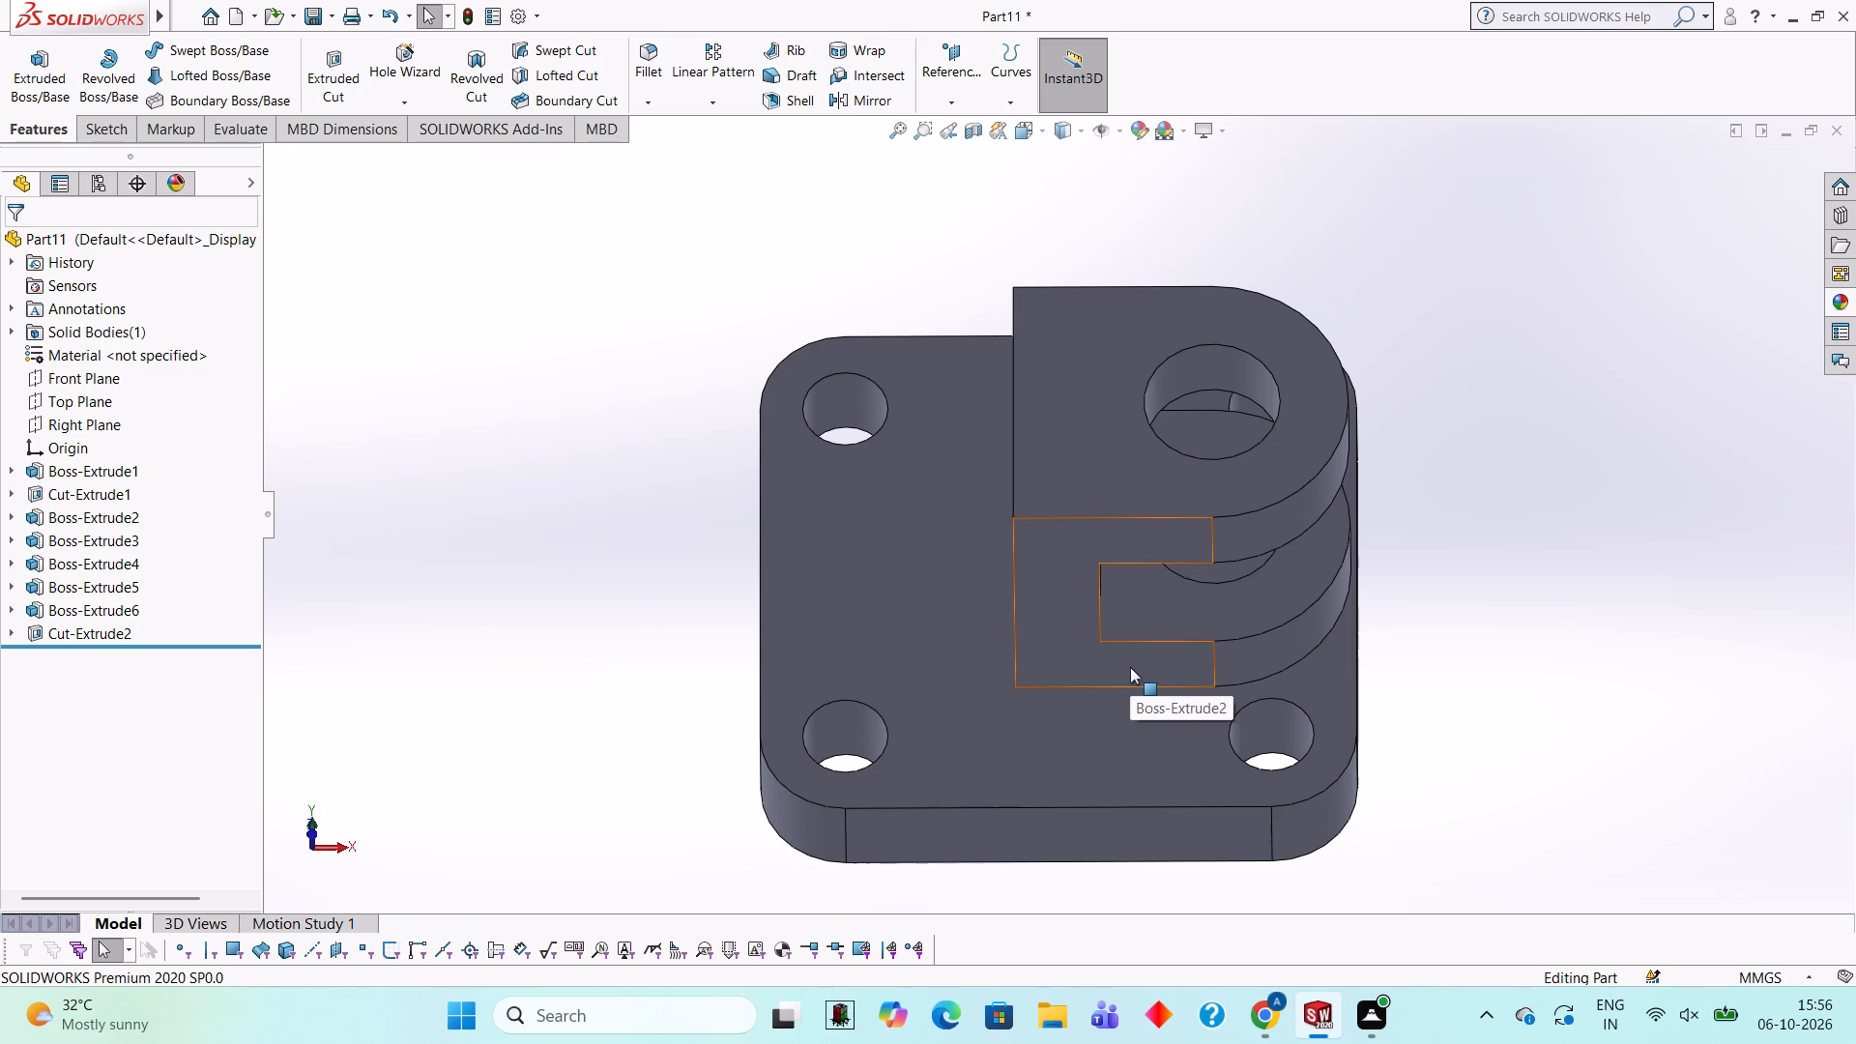
pyautogui.moveTo(1526, 520); pyautogui.dragTo(1505, 460, button='middle')
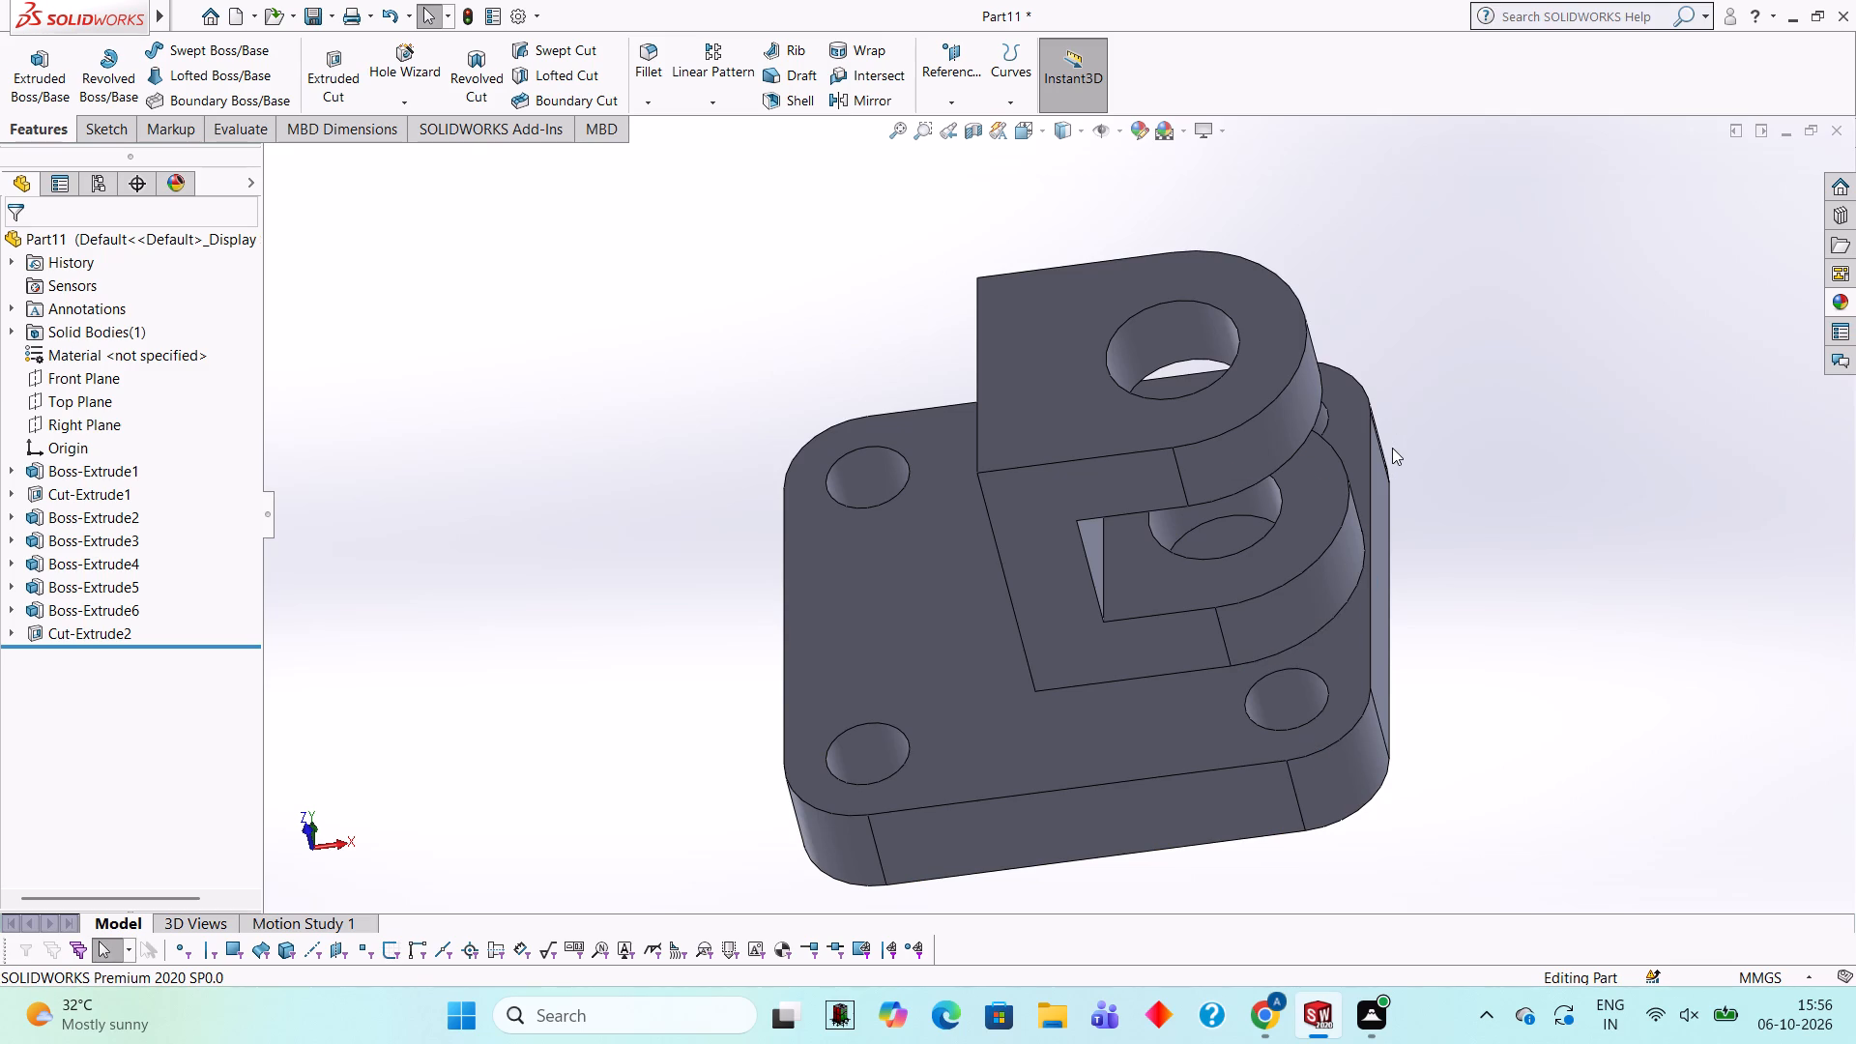
pyautogui.moveTo(1467, 434); pyautogui.dragTo(1493, 551, button='middle')
pyautogui.scroll(1, 1493, 551)
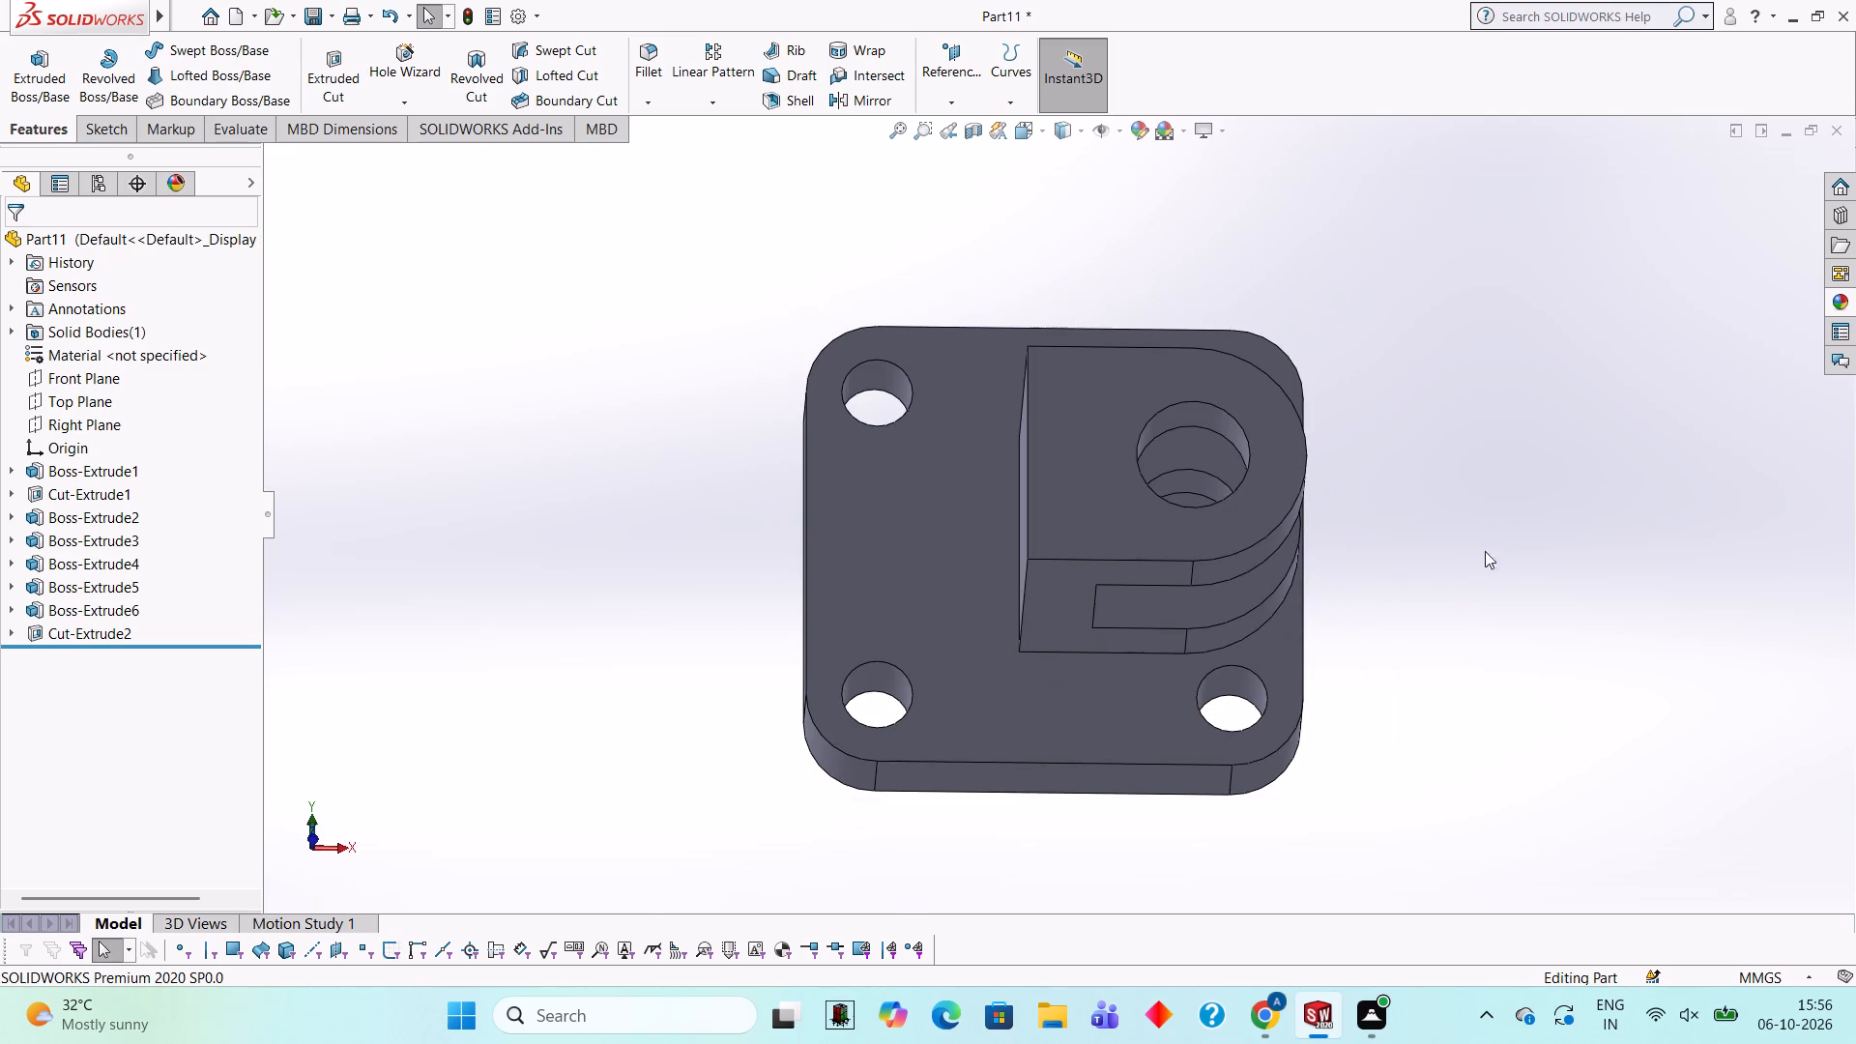
pyautogui.moveTo(1374, 426); pyautogui.dragTo(1370, 396, button='middle')
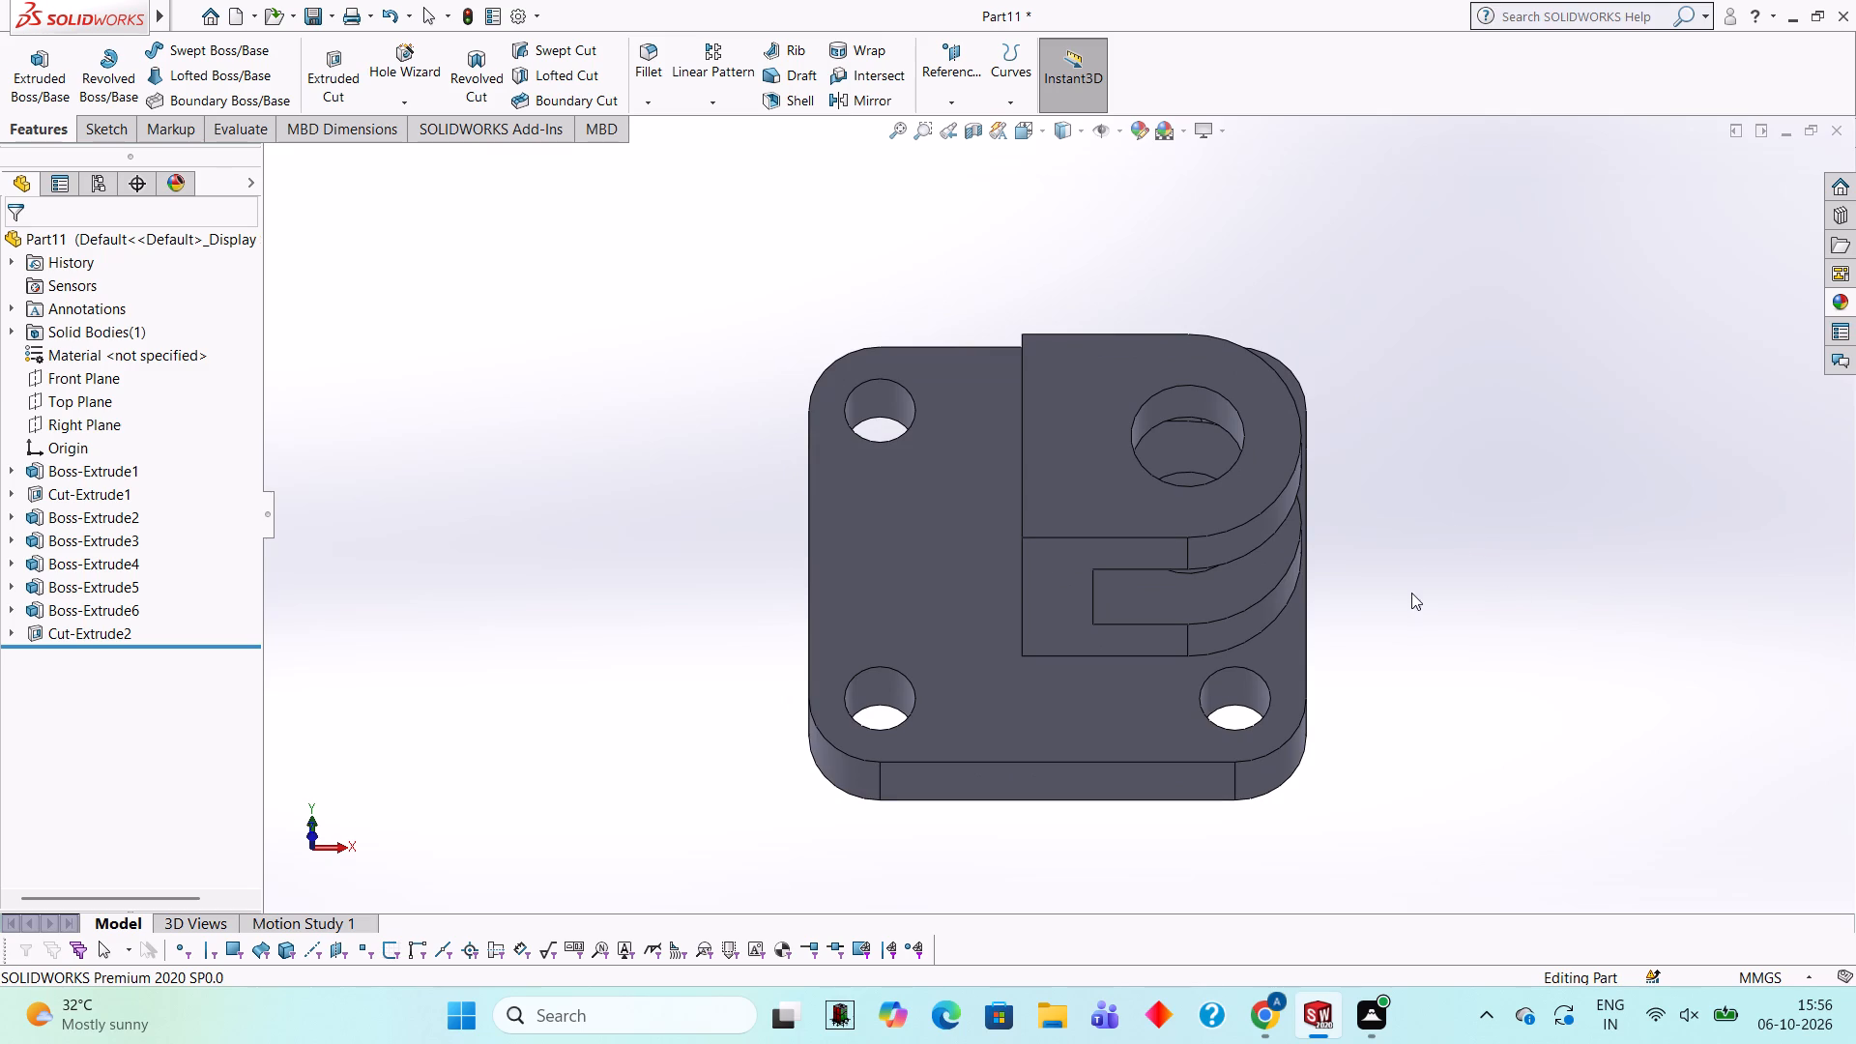
pyautogui.moveTo(1412, 529); pyautogui.dragTo(1412, 509, button='middle')
pyautogui.scroll(1, 1412, 529)
pyautogui.middleClick(1429, 428)
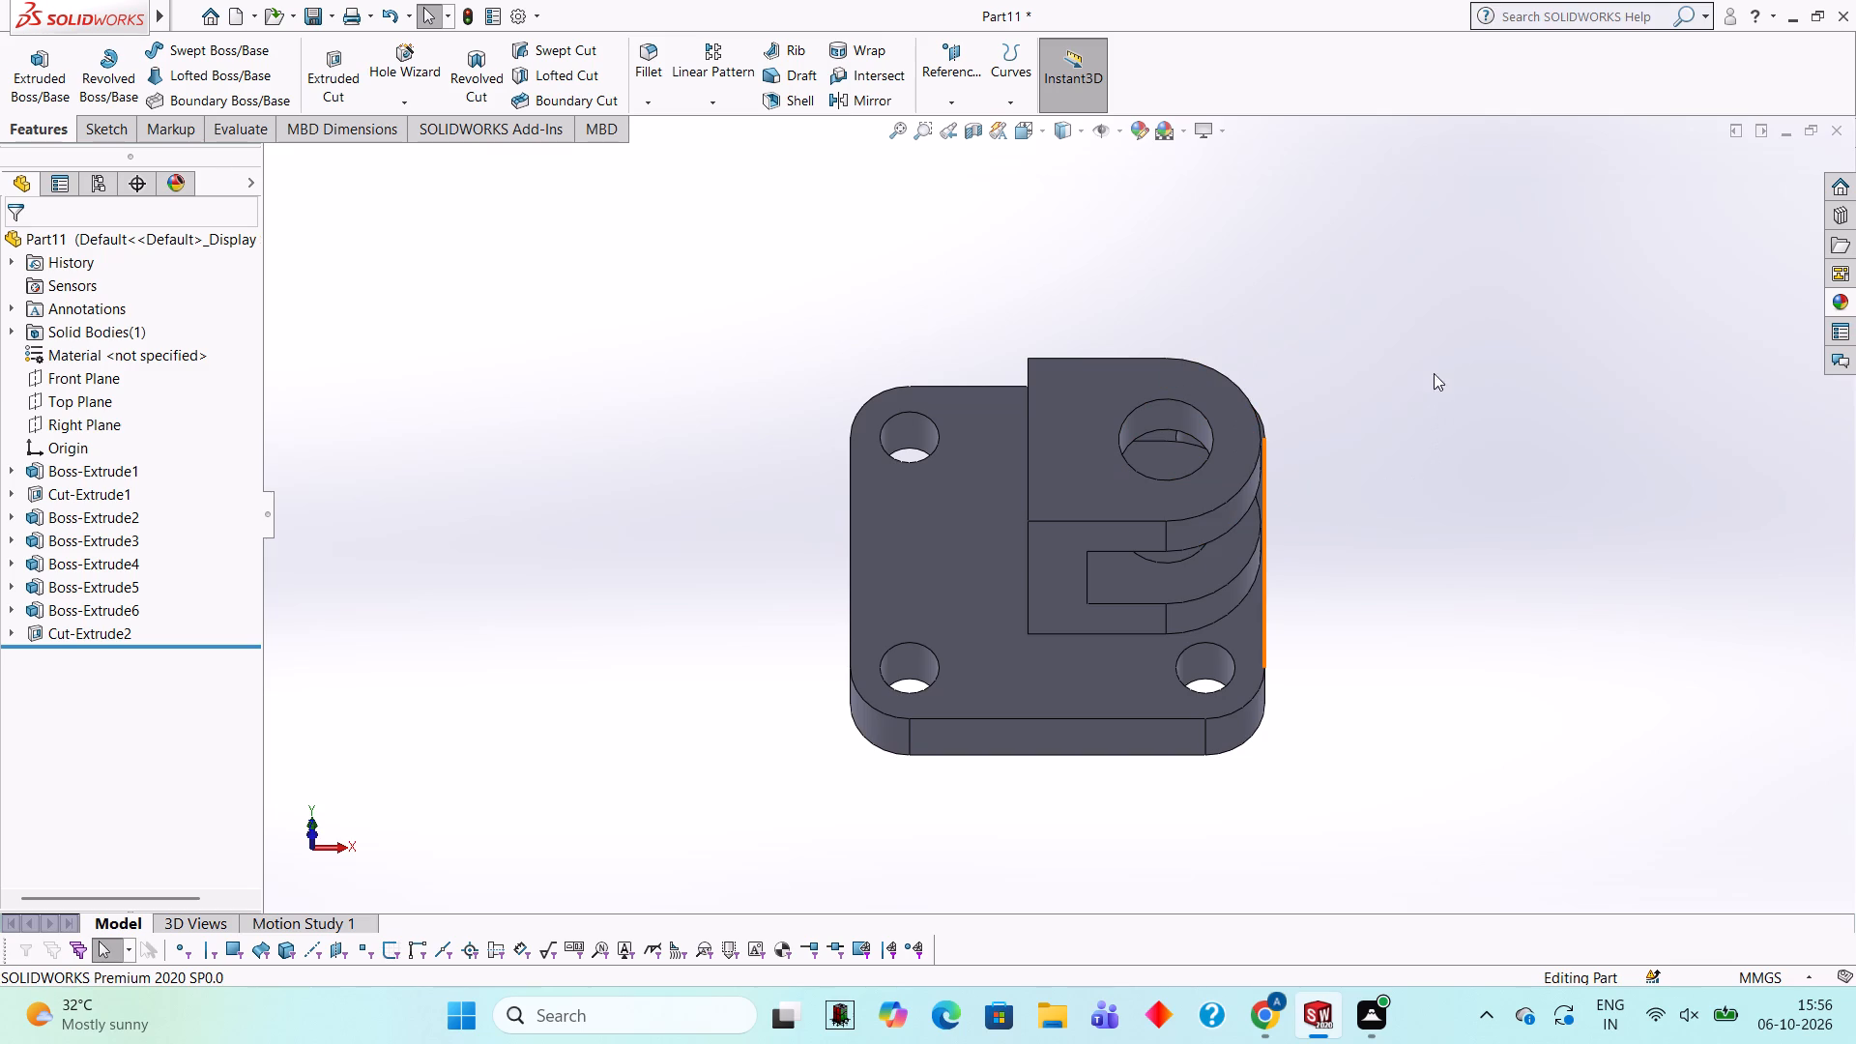
pyautogui.moveTo(1355, 370); pyautogui.dragTo(1340, 520, button='middle')
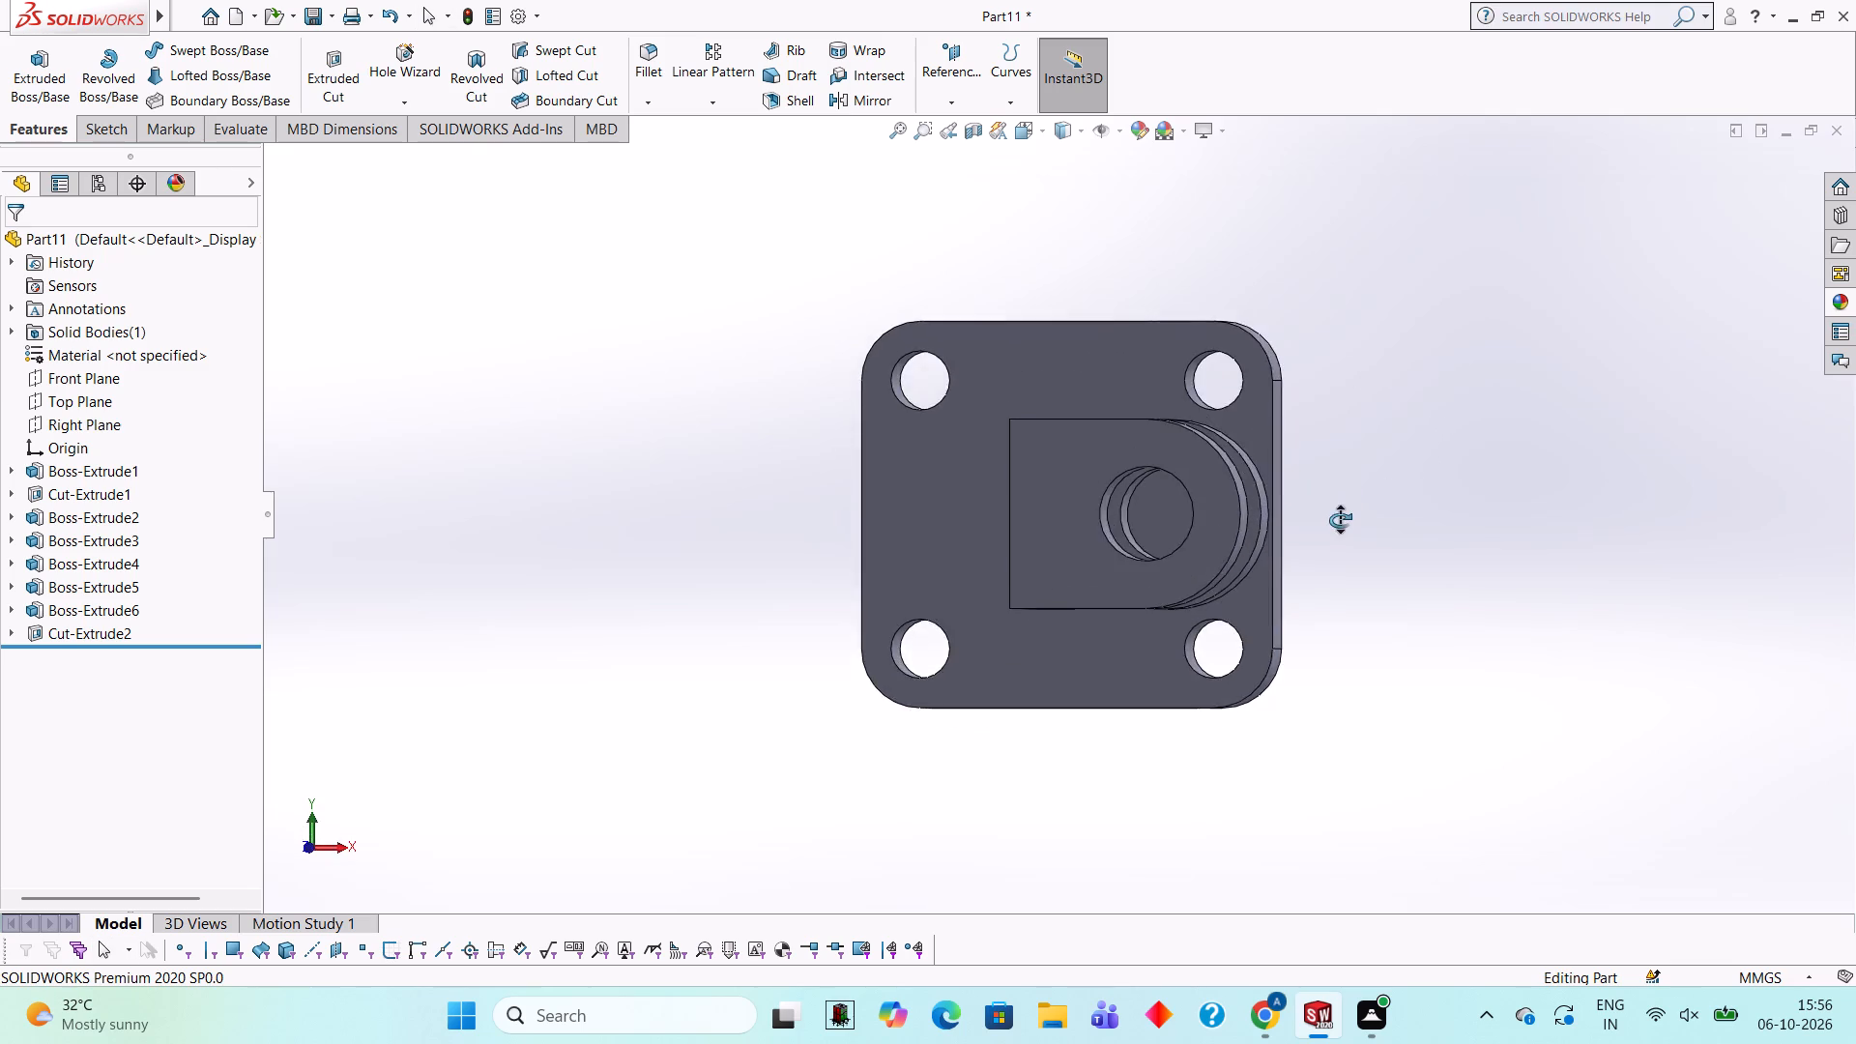
pyautogui.moveTo(1340, 520); pyautogui.dragTo(1070, 748, button='middle')
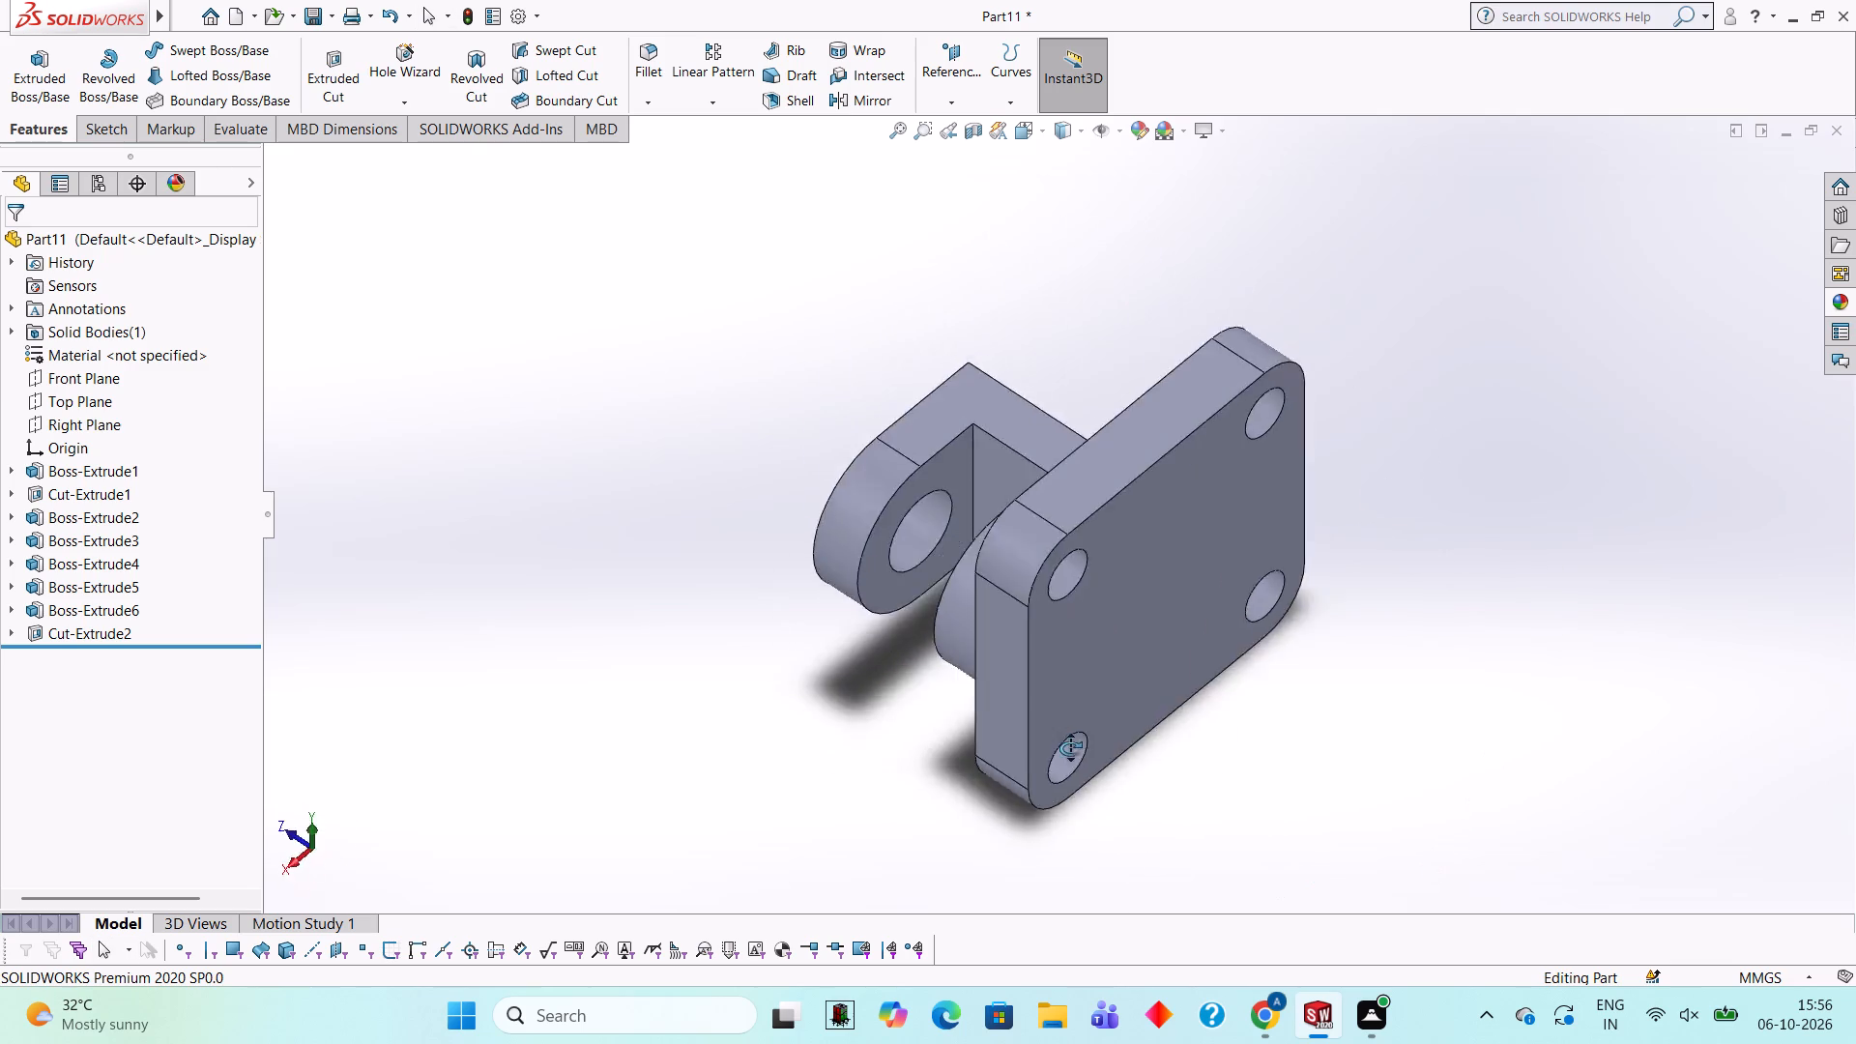
pyautogui.moveTo(1070, 748); pyautogui.dragTo(1359, 465, button='middle')
pyautogui.moveTo(1354, 496); pyautogui.dragTo(1350, 530, button='middle')
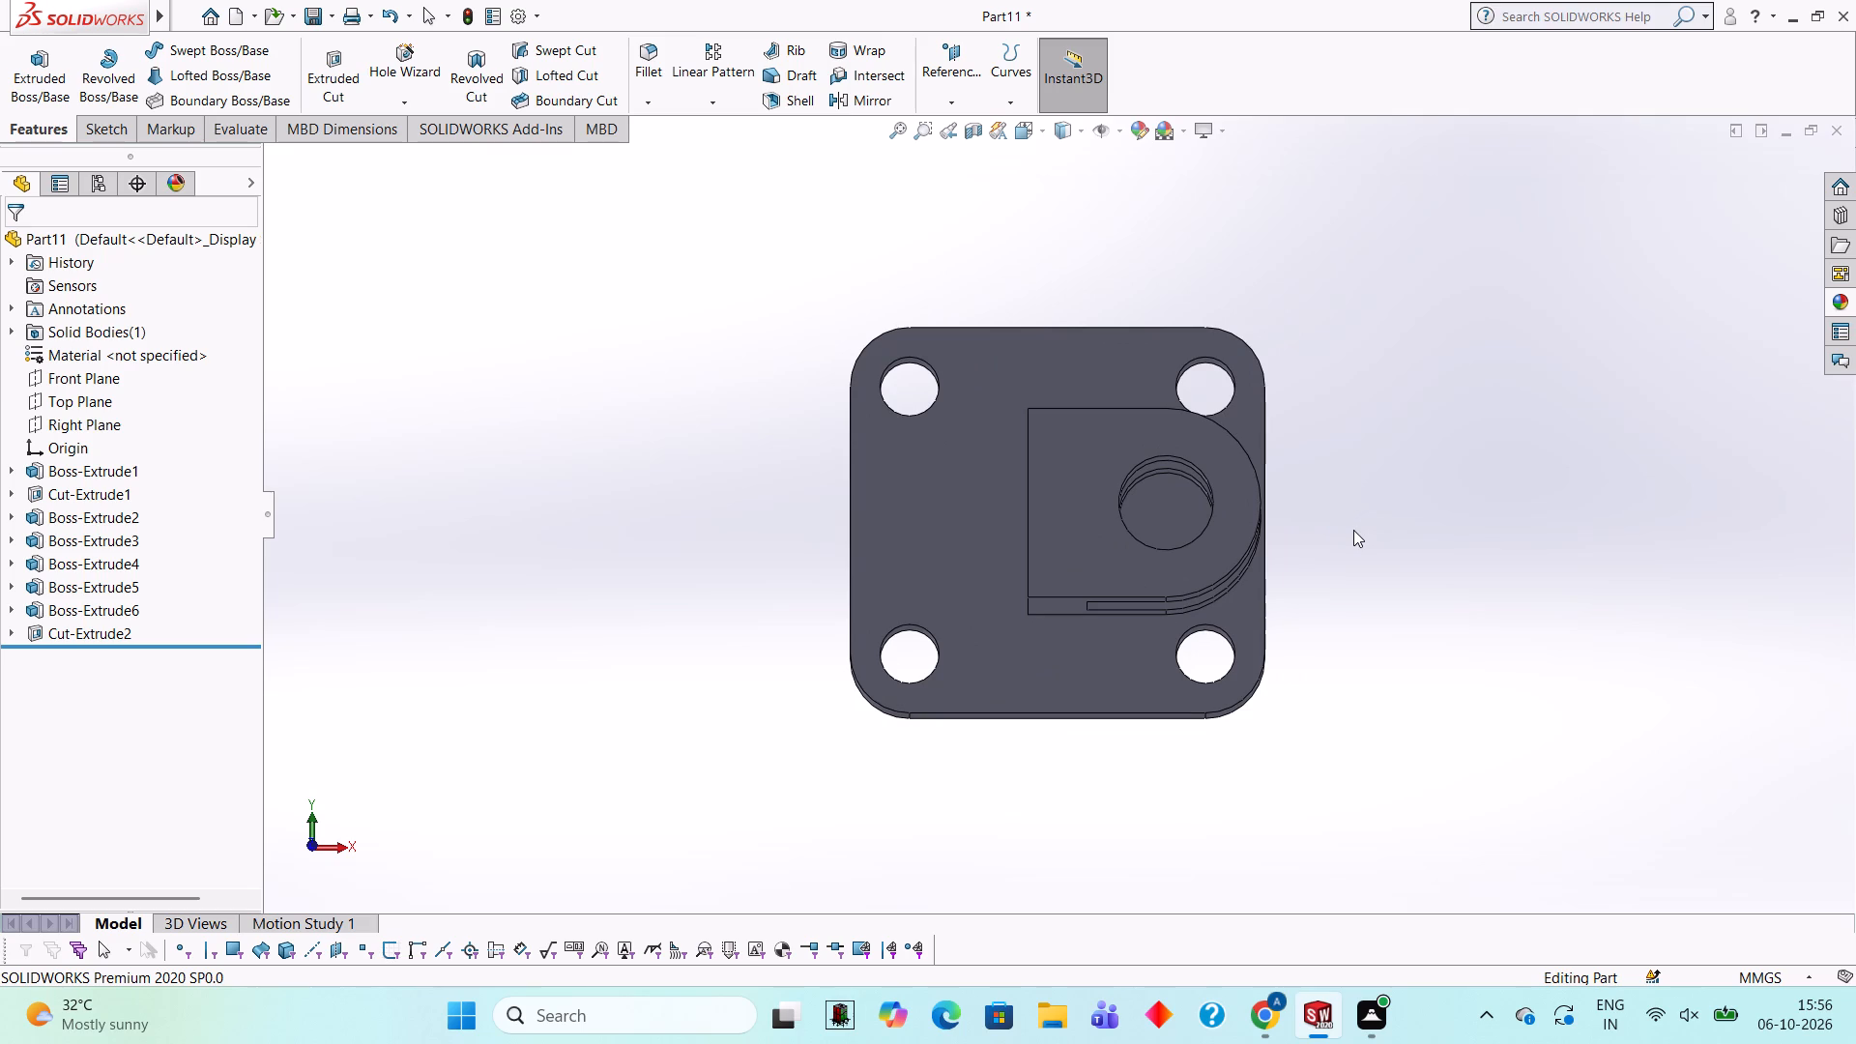
pyautogui.scroll(-1, 1327, 496)
pyautogui.moveTo(1327, 497); pyautogui.dragTo(1289, 347, button='middle')
pyautogui.moveTo(1354, 488); pyautogui.dragTo(1379, 614, button='middle')
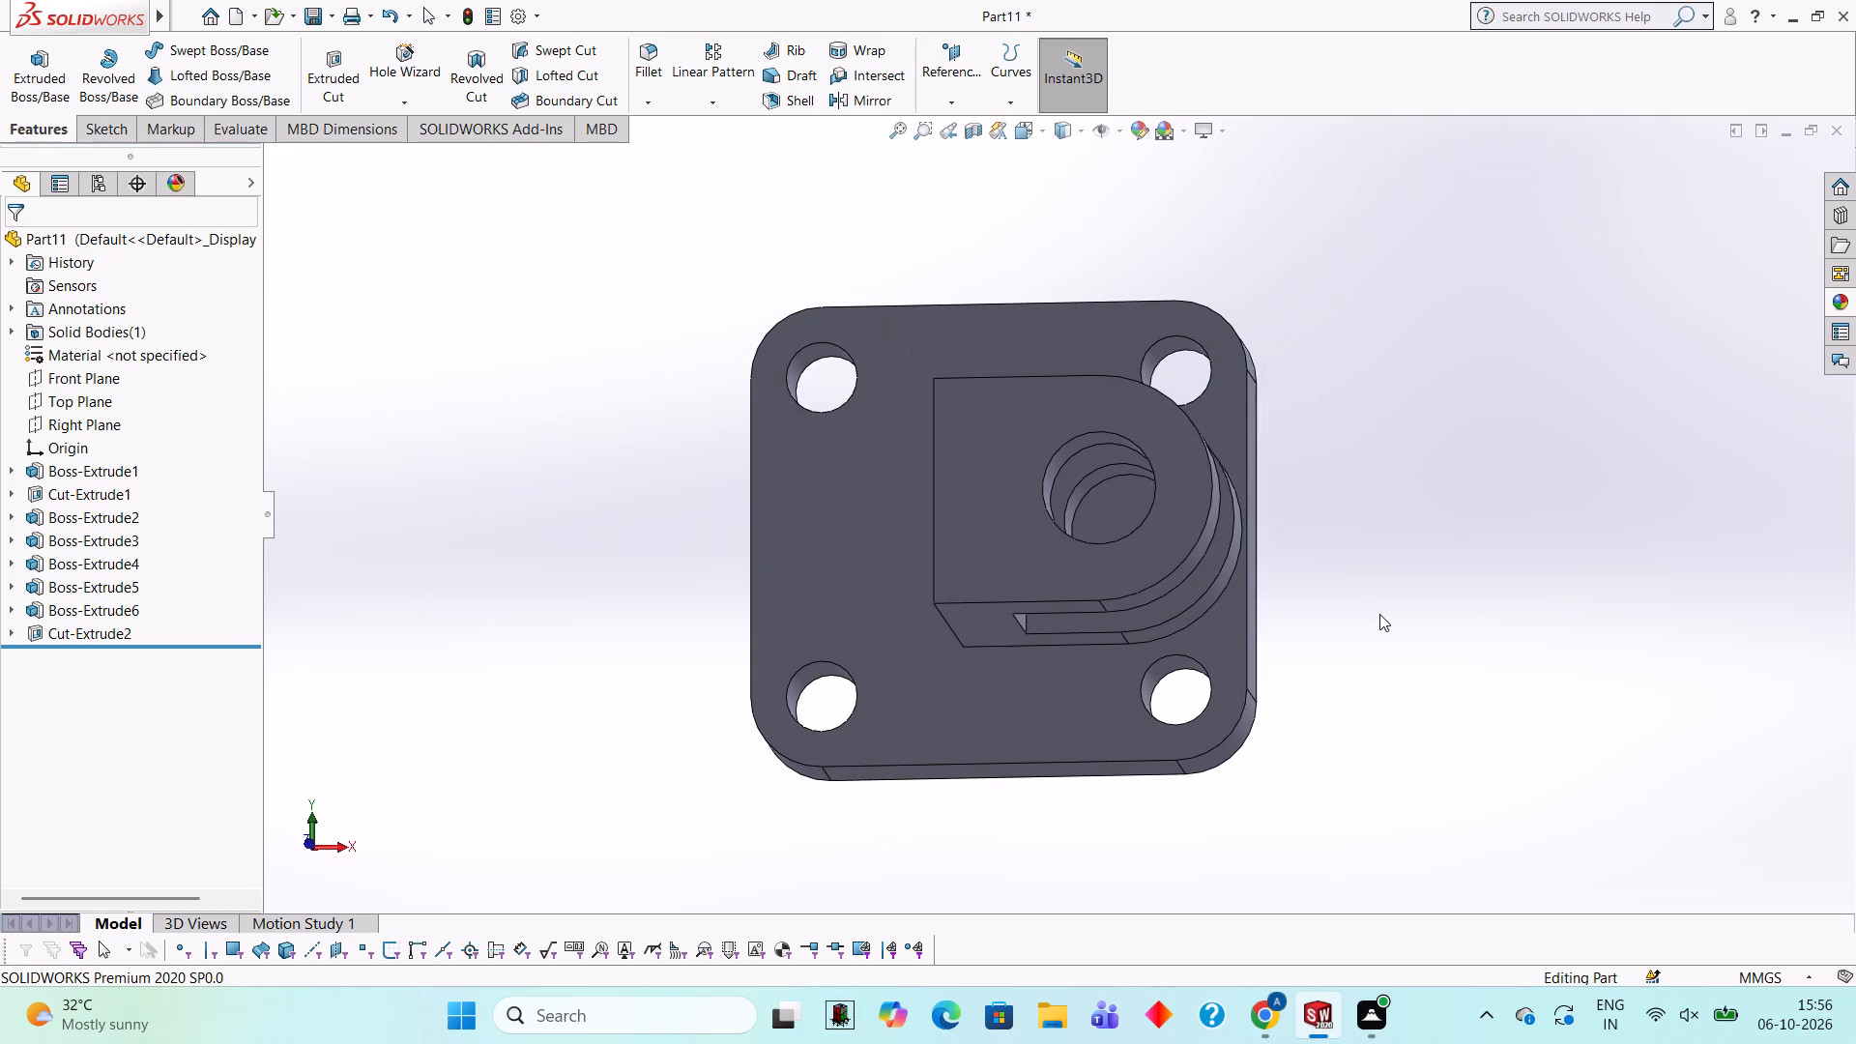
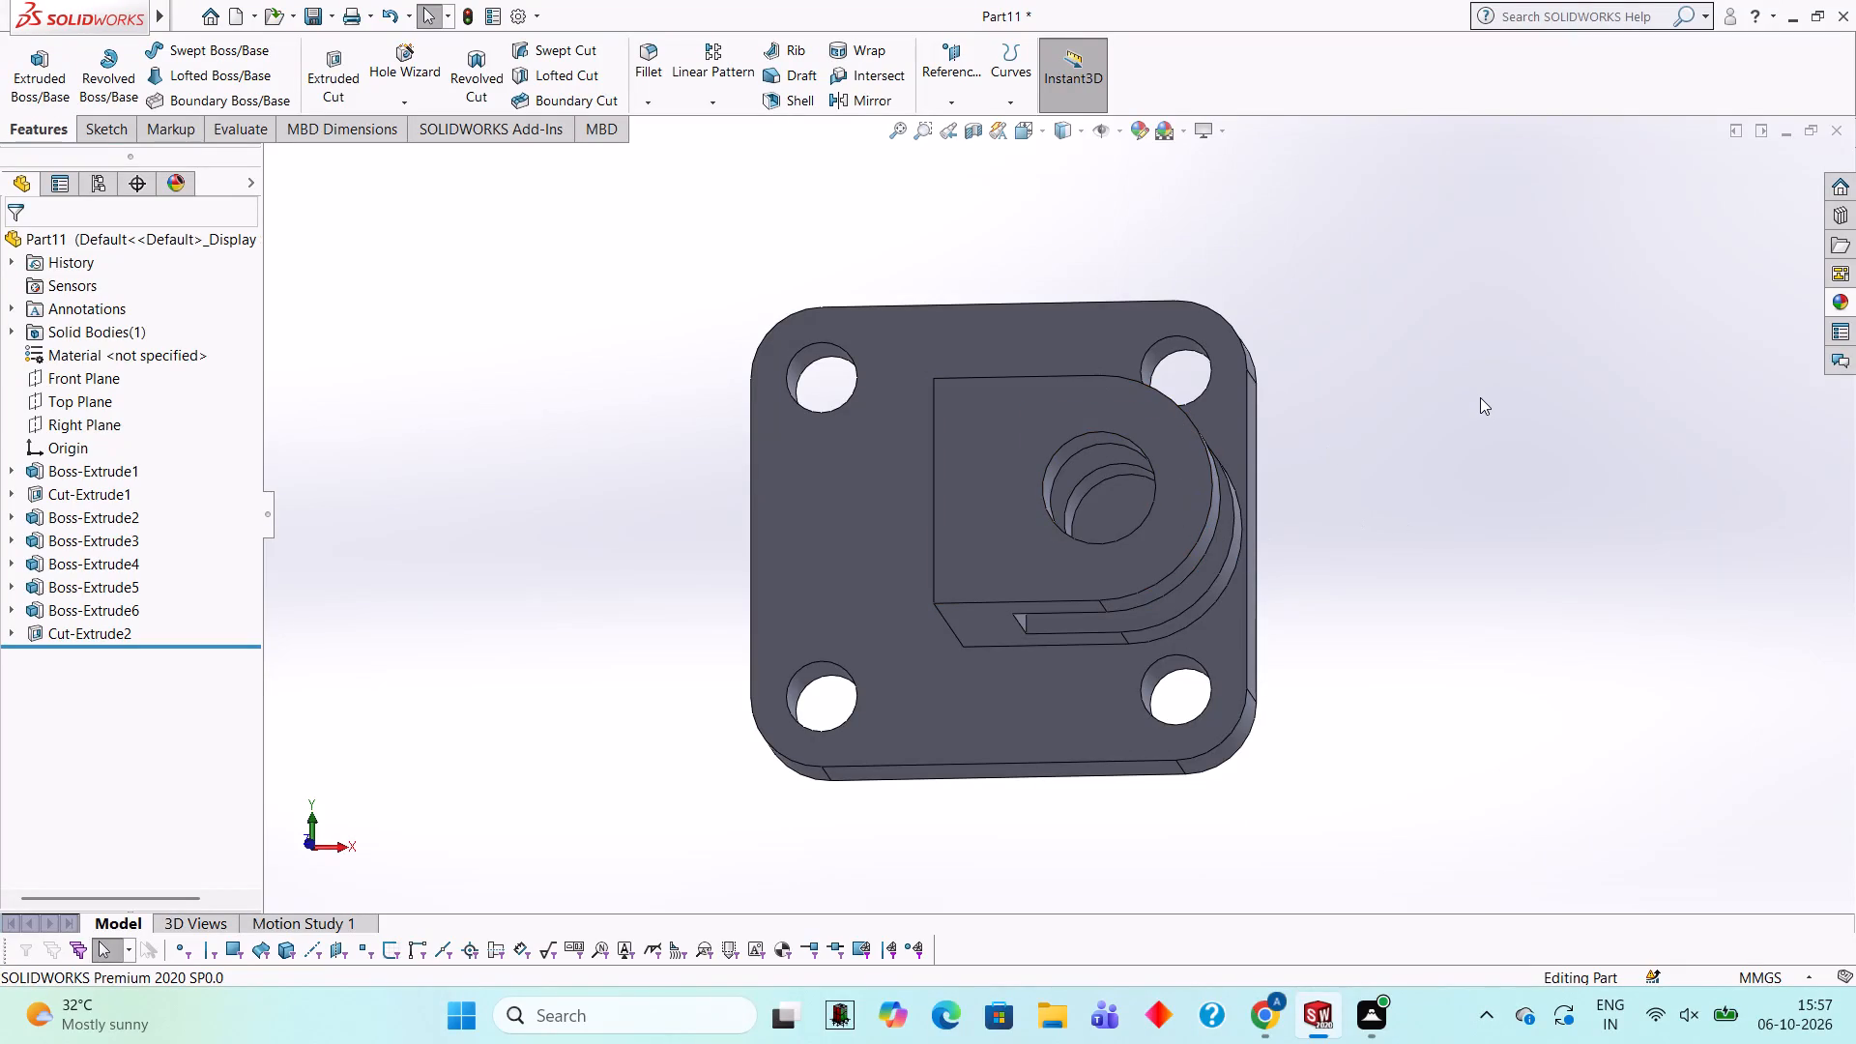
# Undo the 55 mm deep cut so the 24 mm circle sketch on the top arm is open for editing.
pyautogui.hotkey('ctrl', 'z')
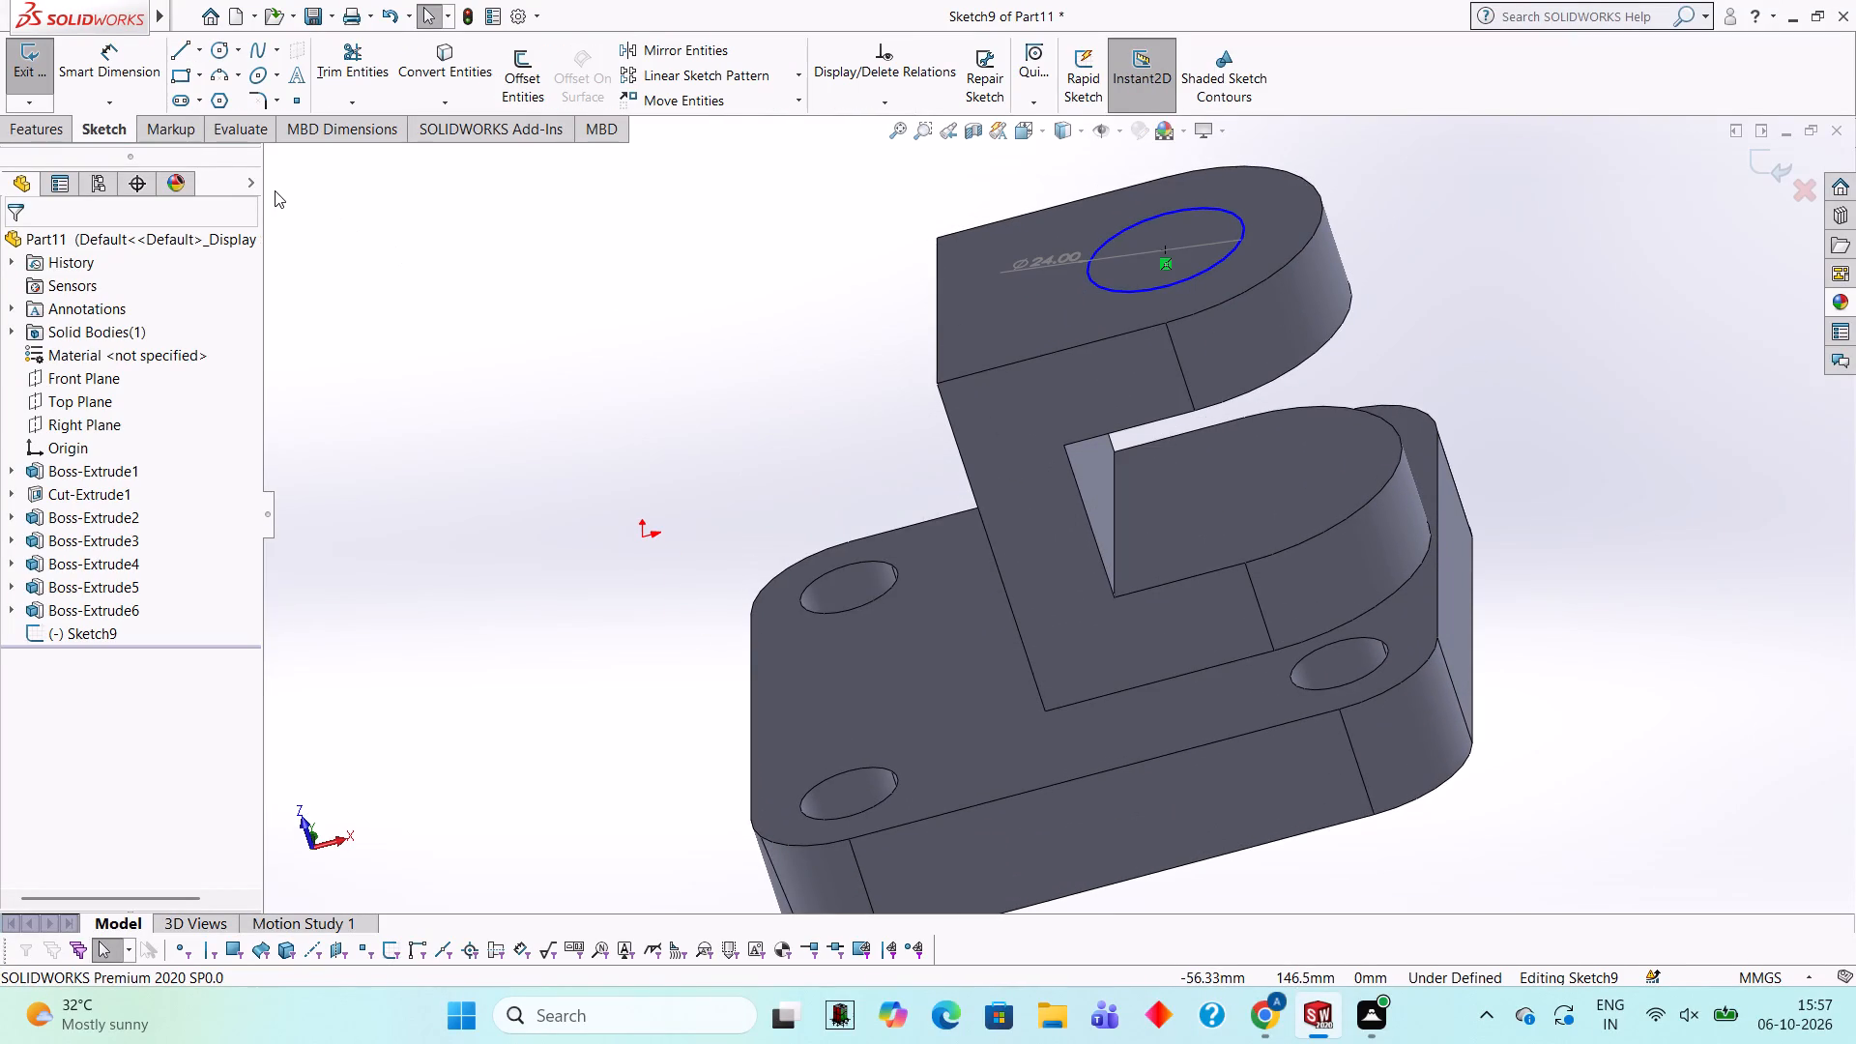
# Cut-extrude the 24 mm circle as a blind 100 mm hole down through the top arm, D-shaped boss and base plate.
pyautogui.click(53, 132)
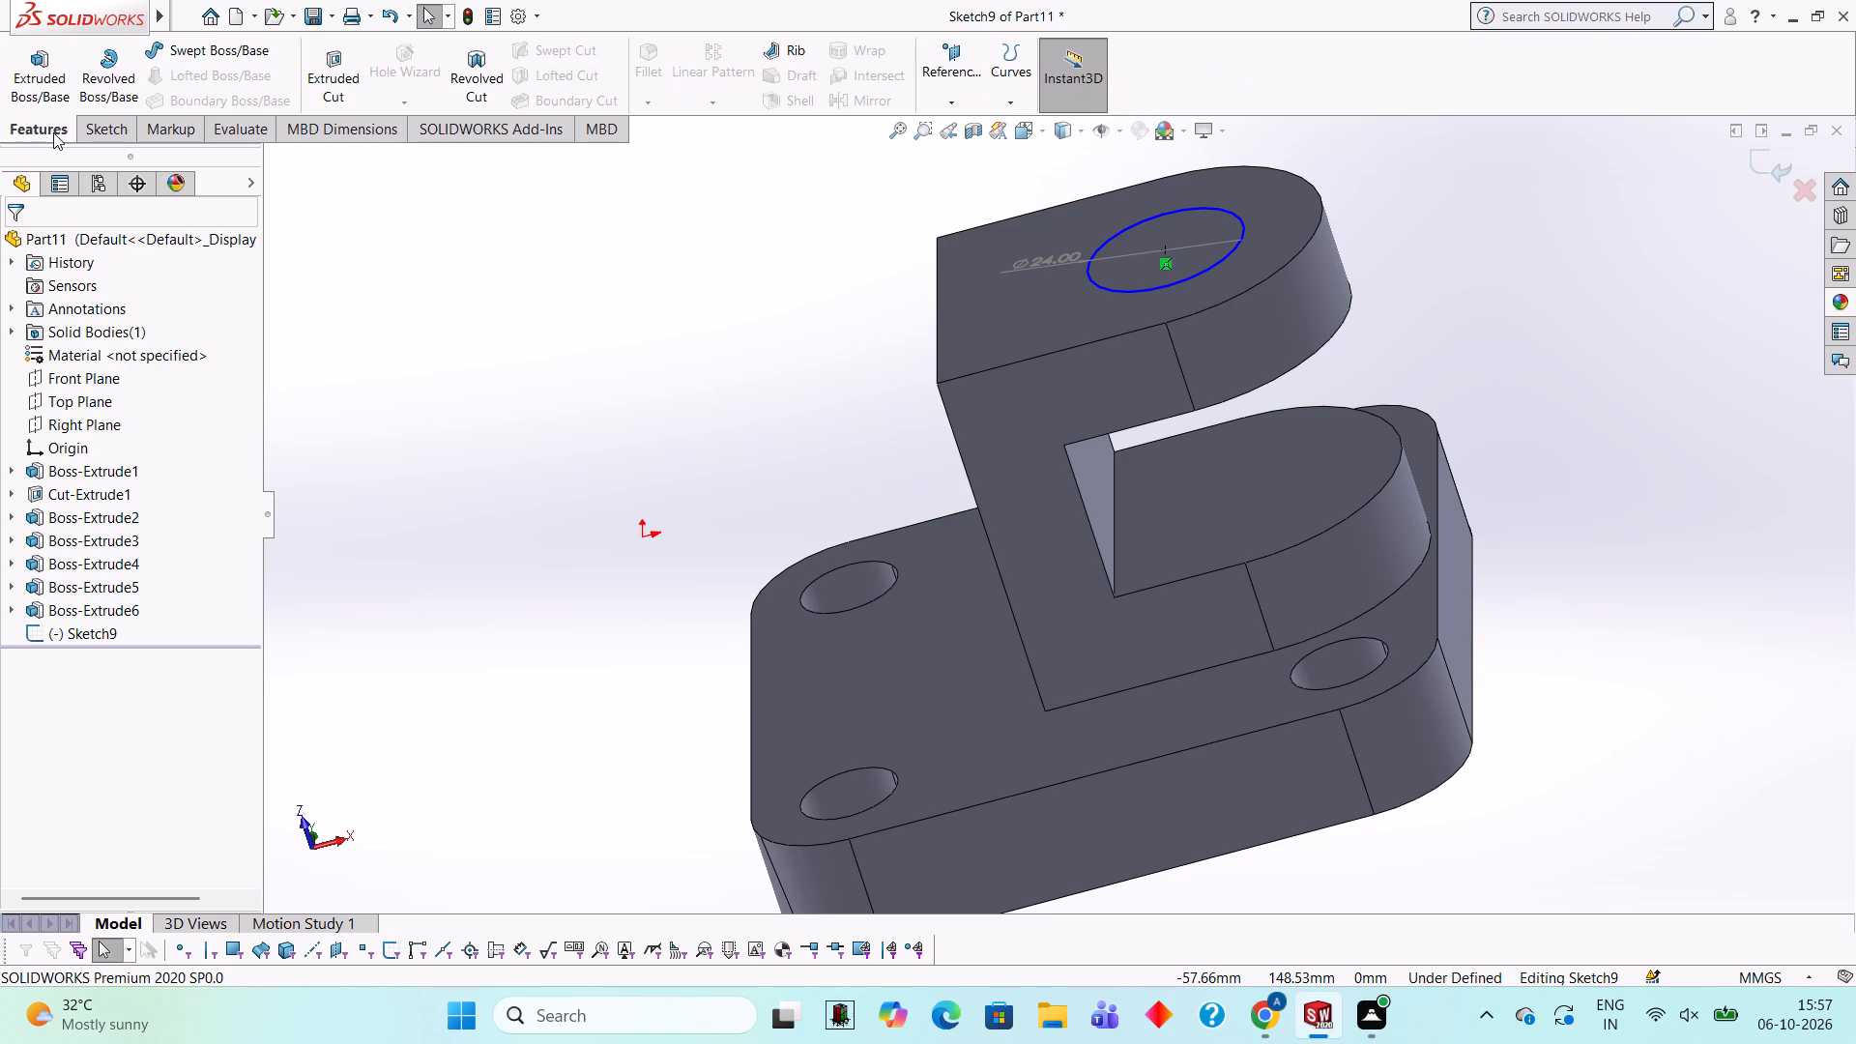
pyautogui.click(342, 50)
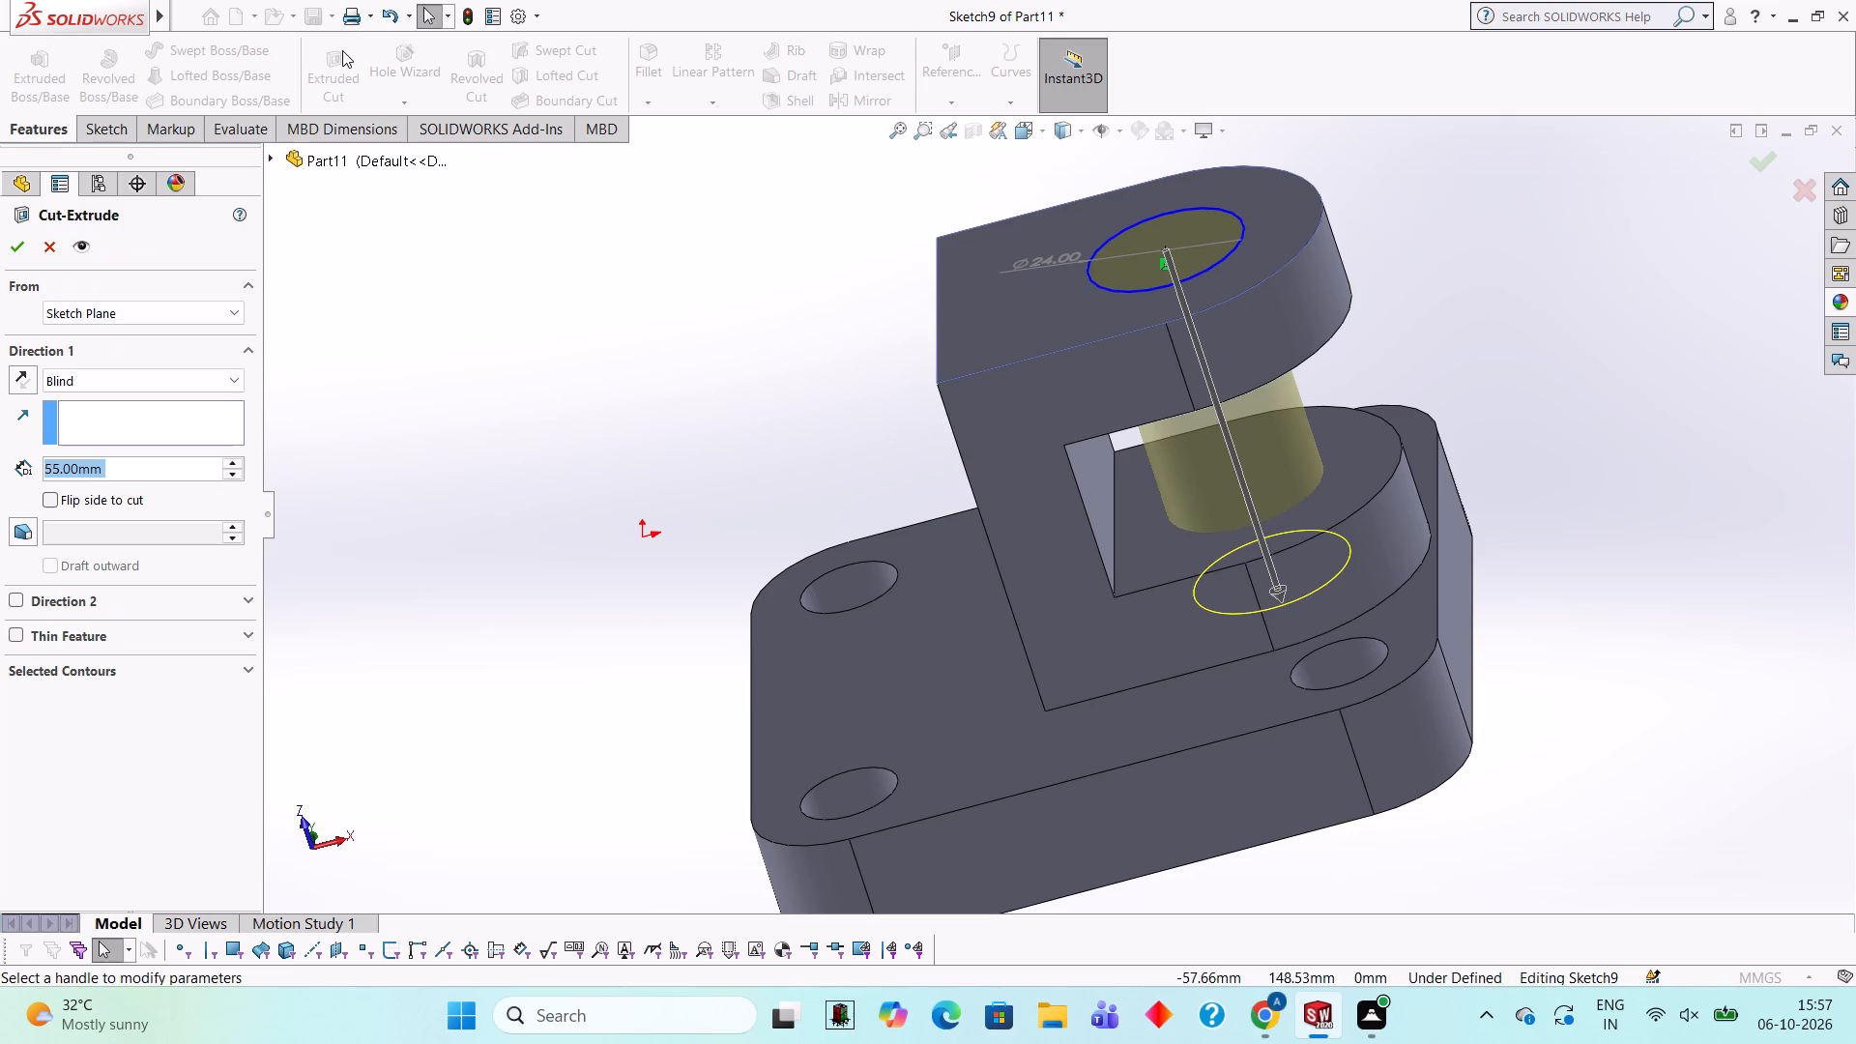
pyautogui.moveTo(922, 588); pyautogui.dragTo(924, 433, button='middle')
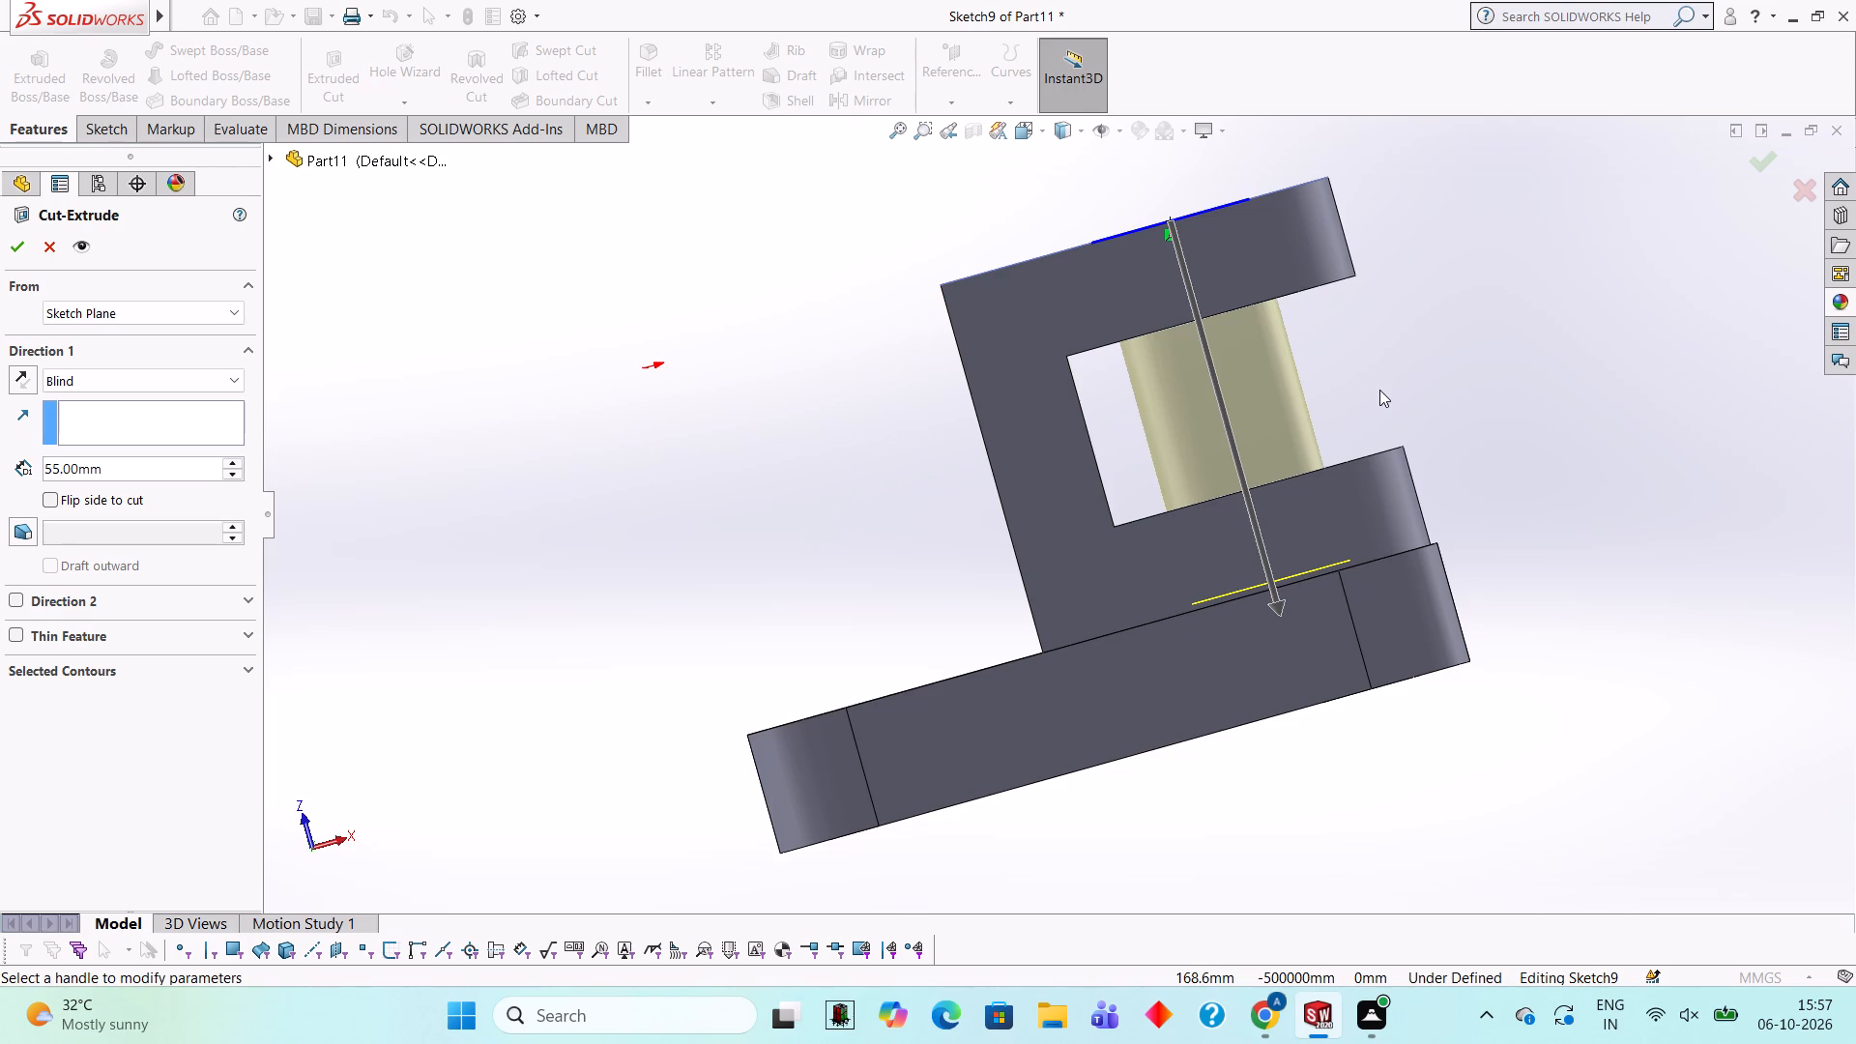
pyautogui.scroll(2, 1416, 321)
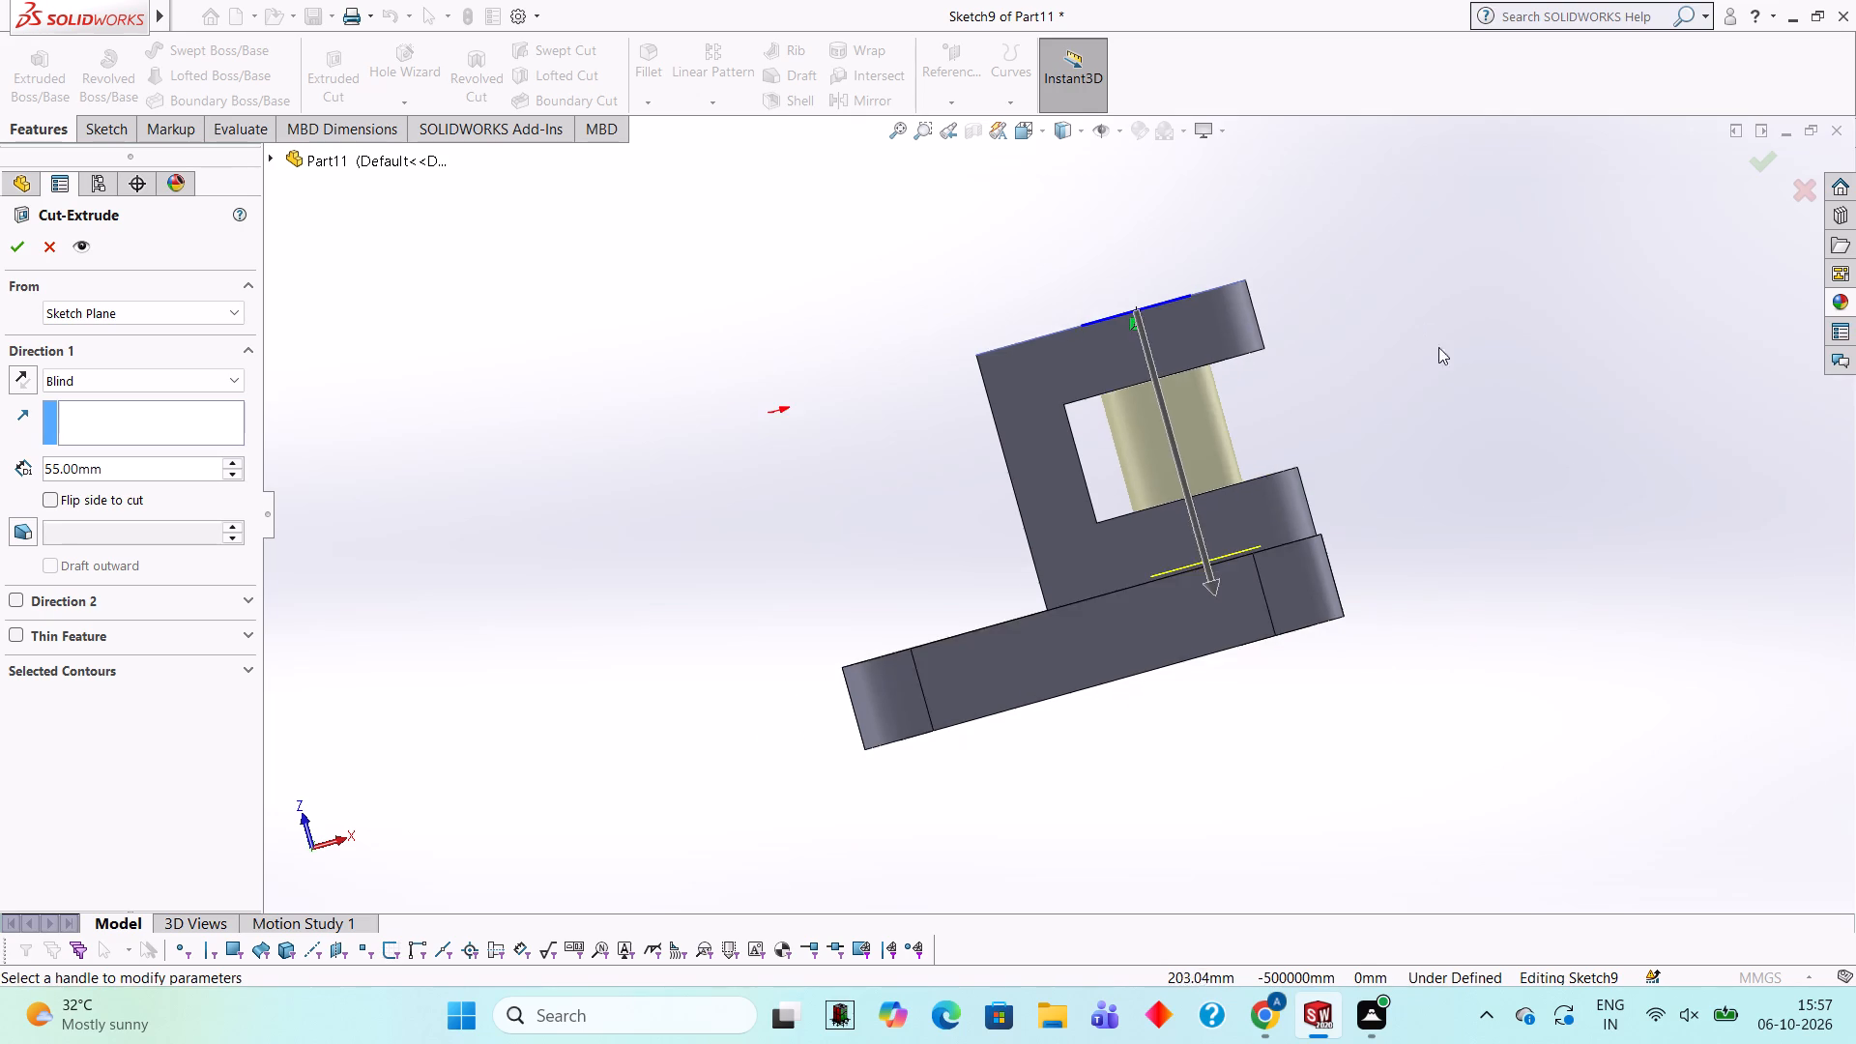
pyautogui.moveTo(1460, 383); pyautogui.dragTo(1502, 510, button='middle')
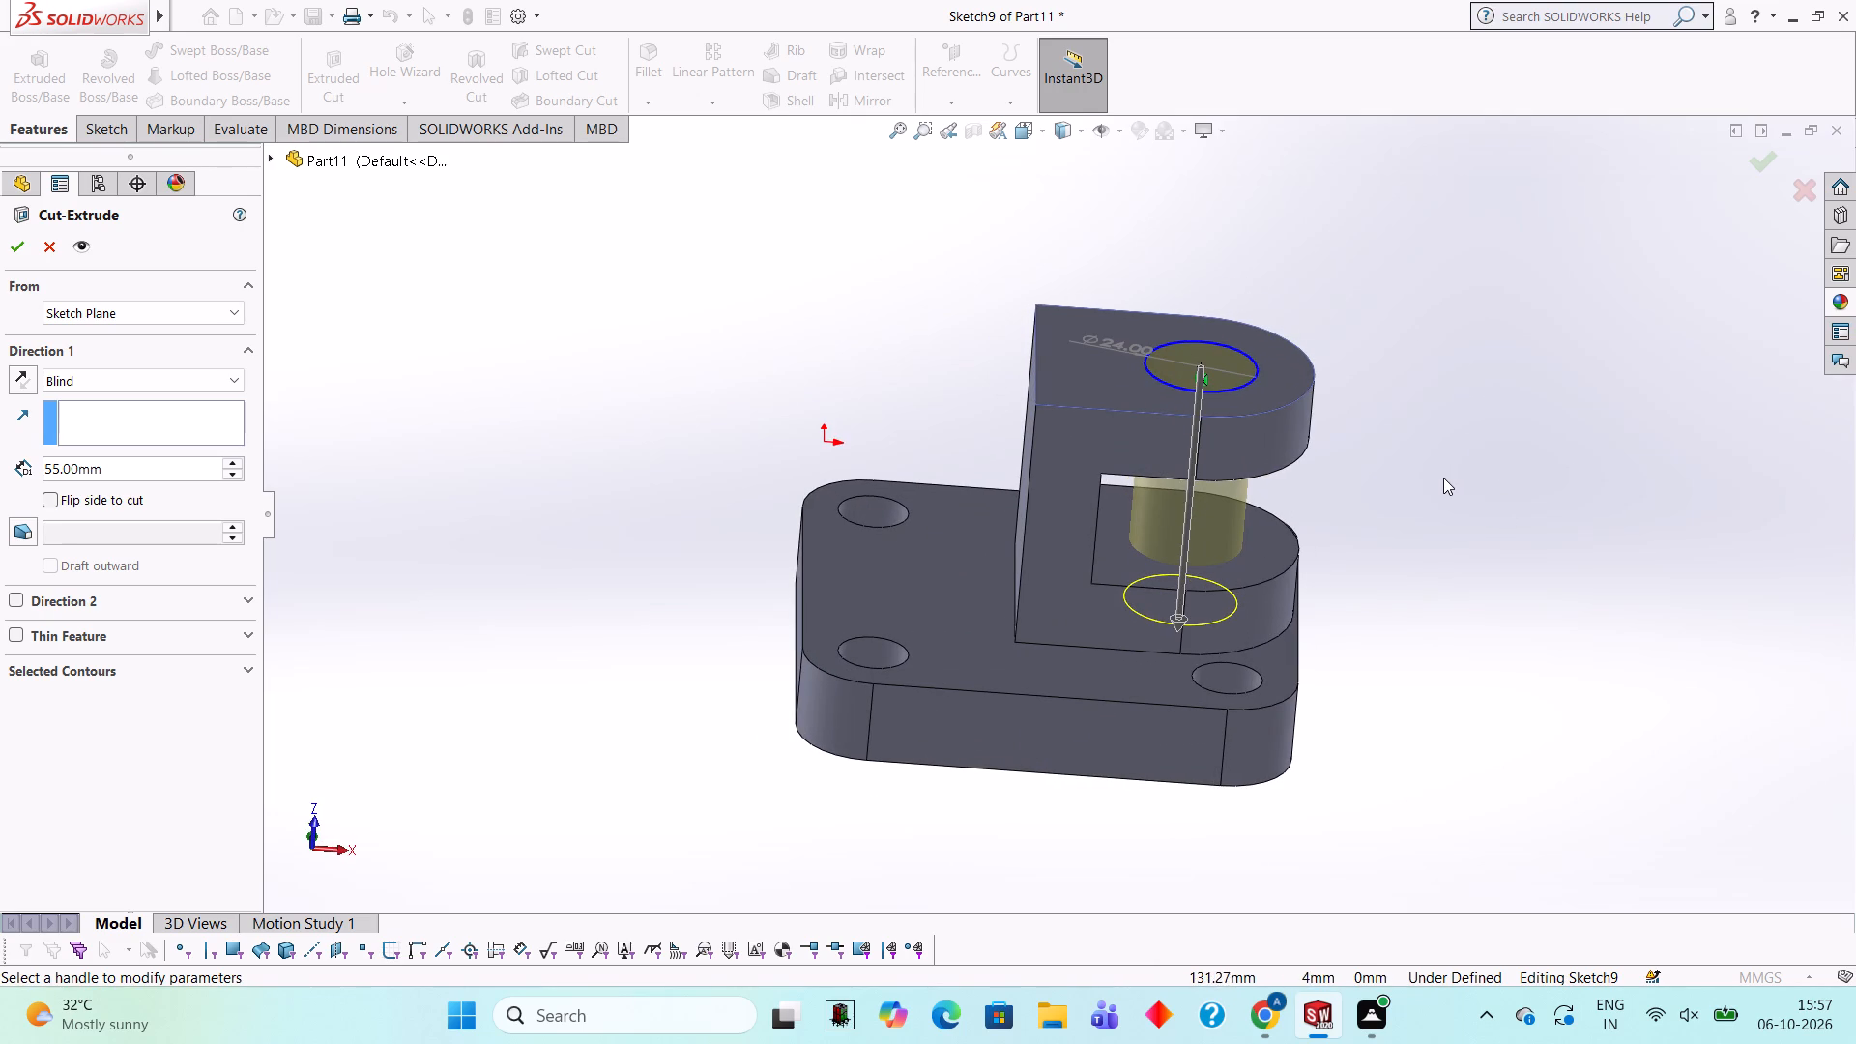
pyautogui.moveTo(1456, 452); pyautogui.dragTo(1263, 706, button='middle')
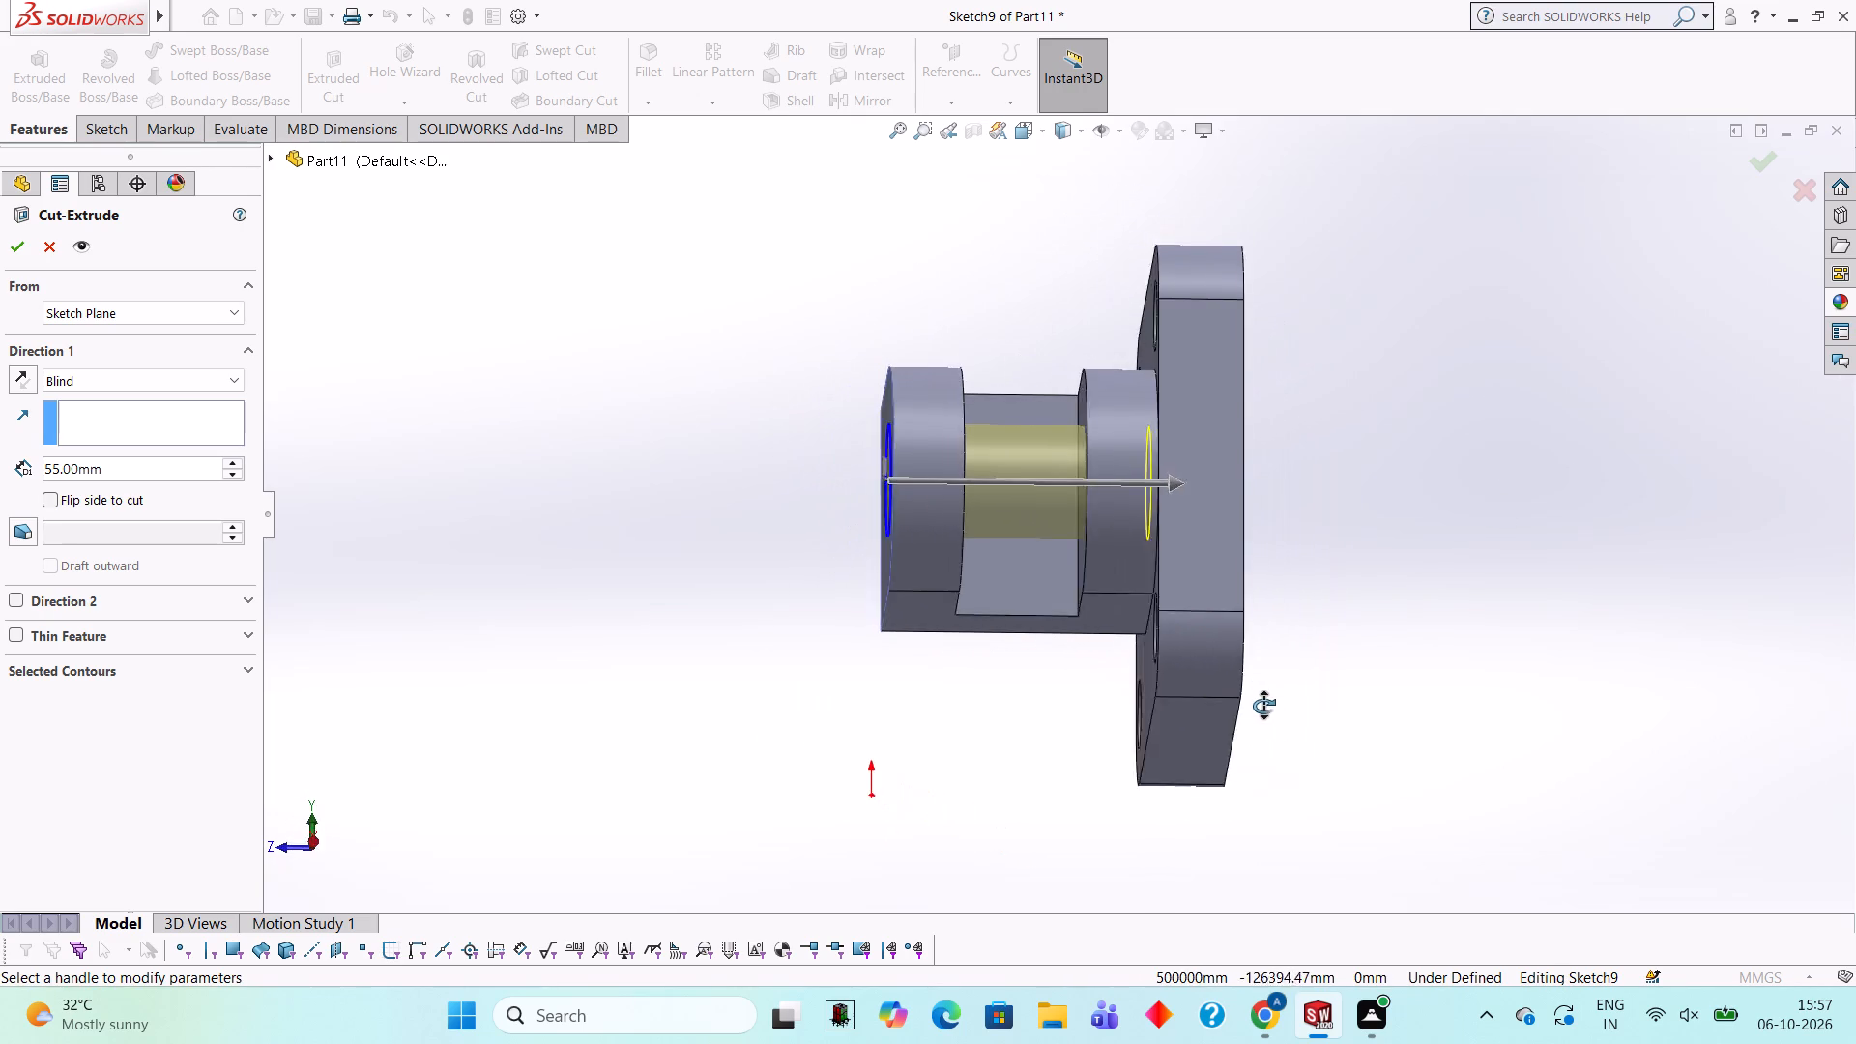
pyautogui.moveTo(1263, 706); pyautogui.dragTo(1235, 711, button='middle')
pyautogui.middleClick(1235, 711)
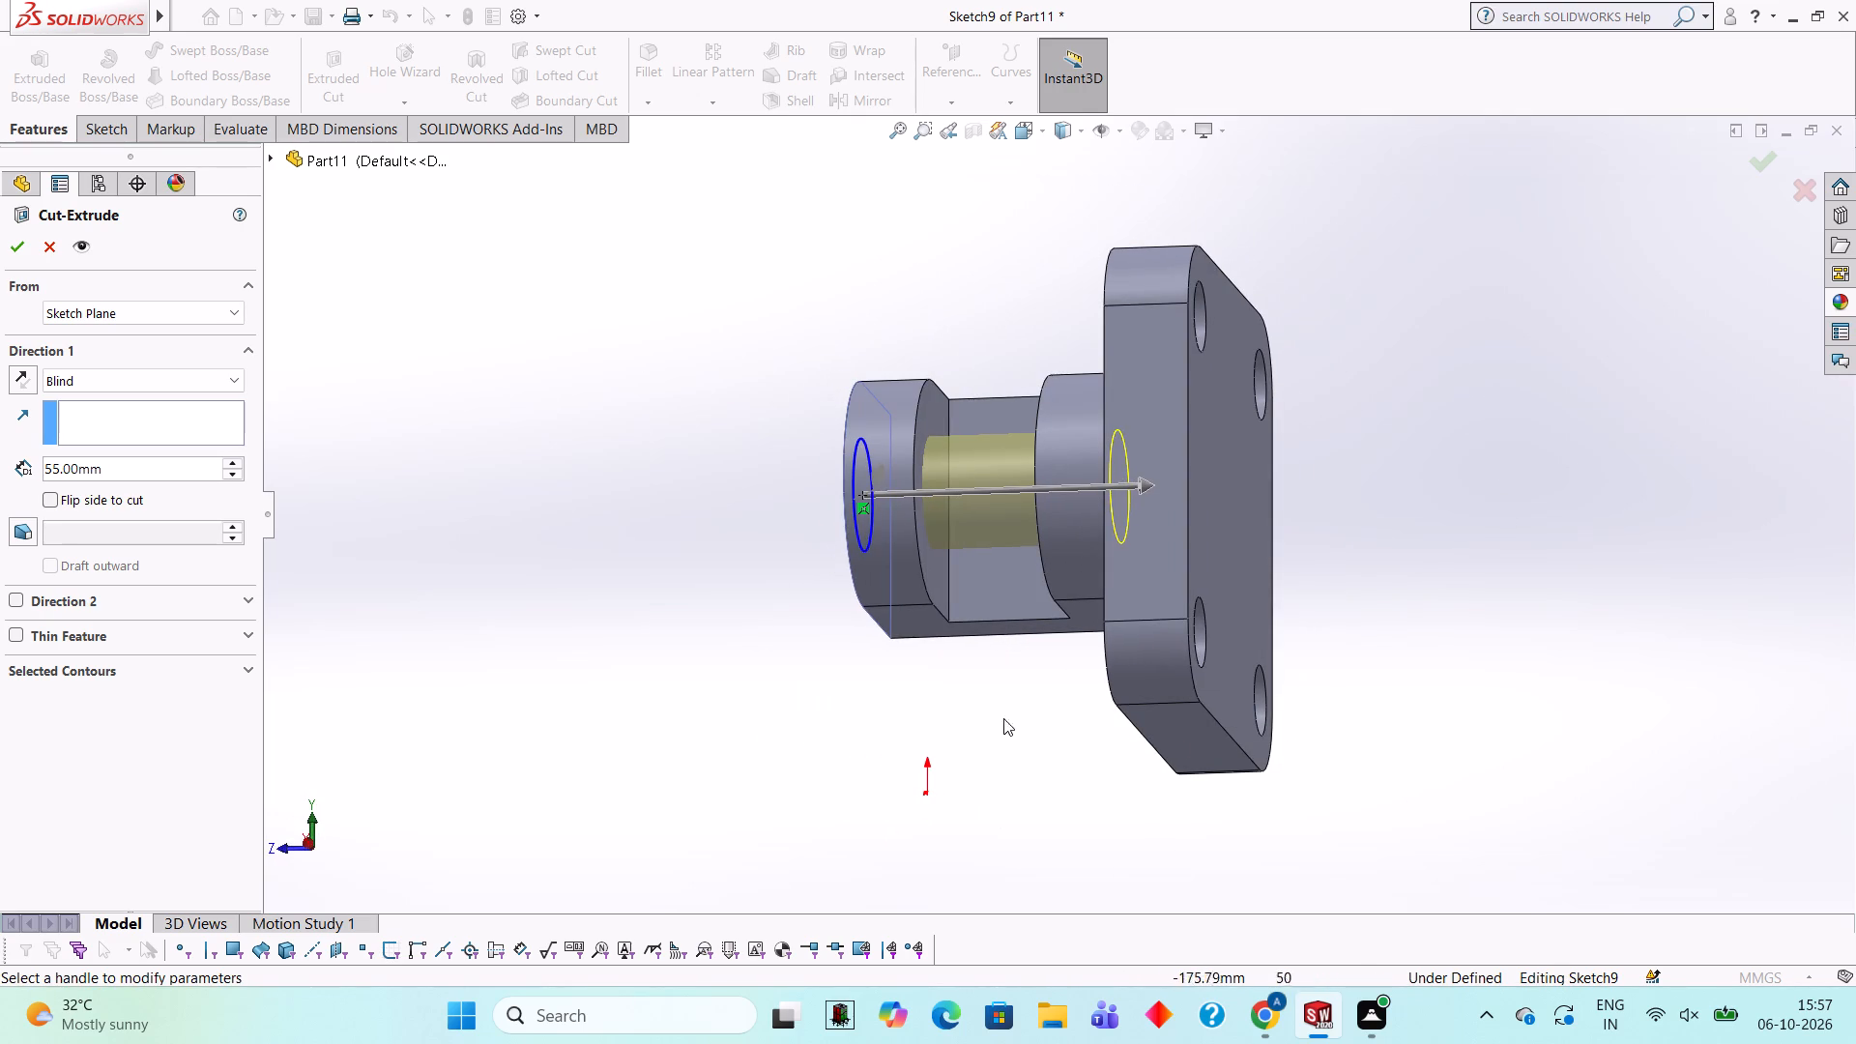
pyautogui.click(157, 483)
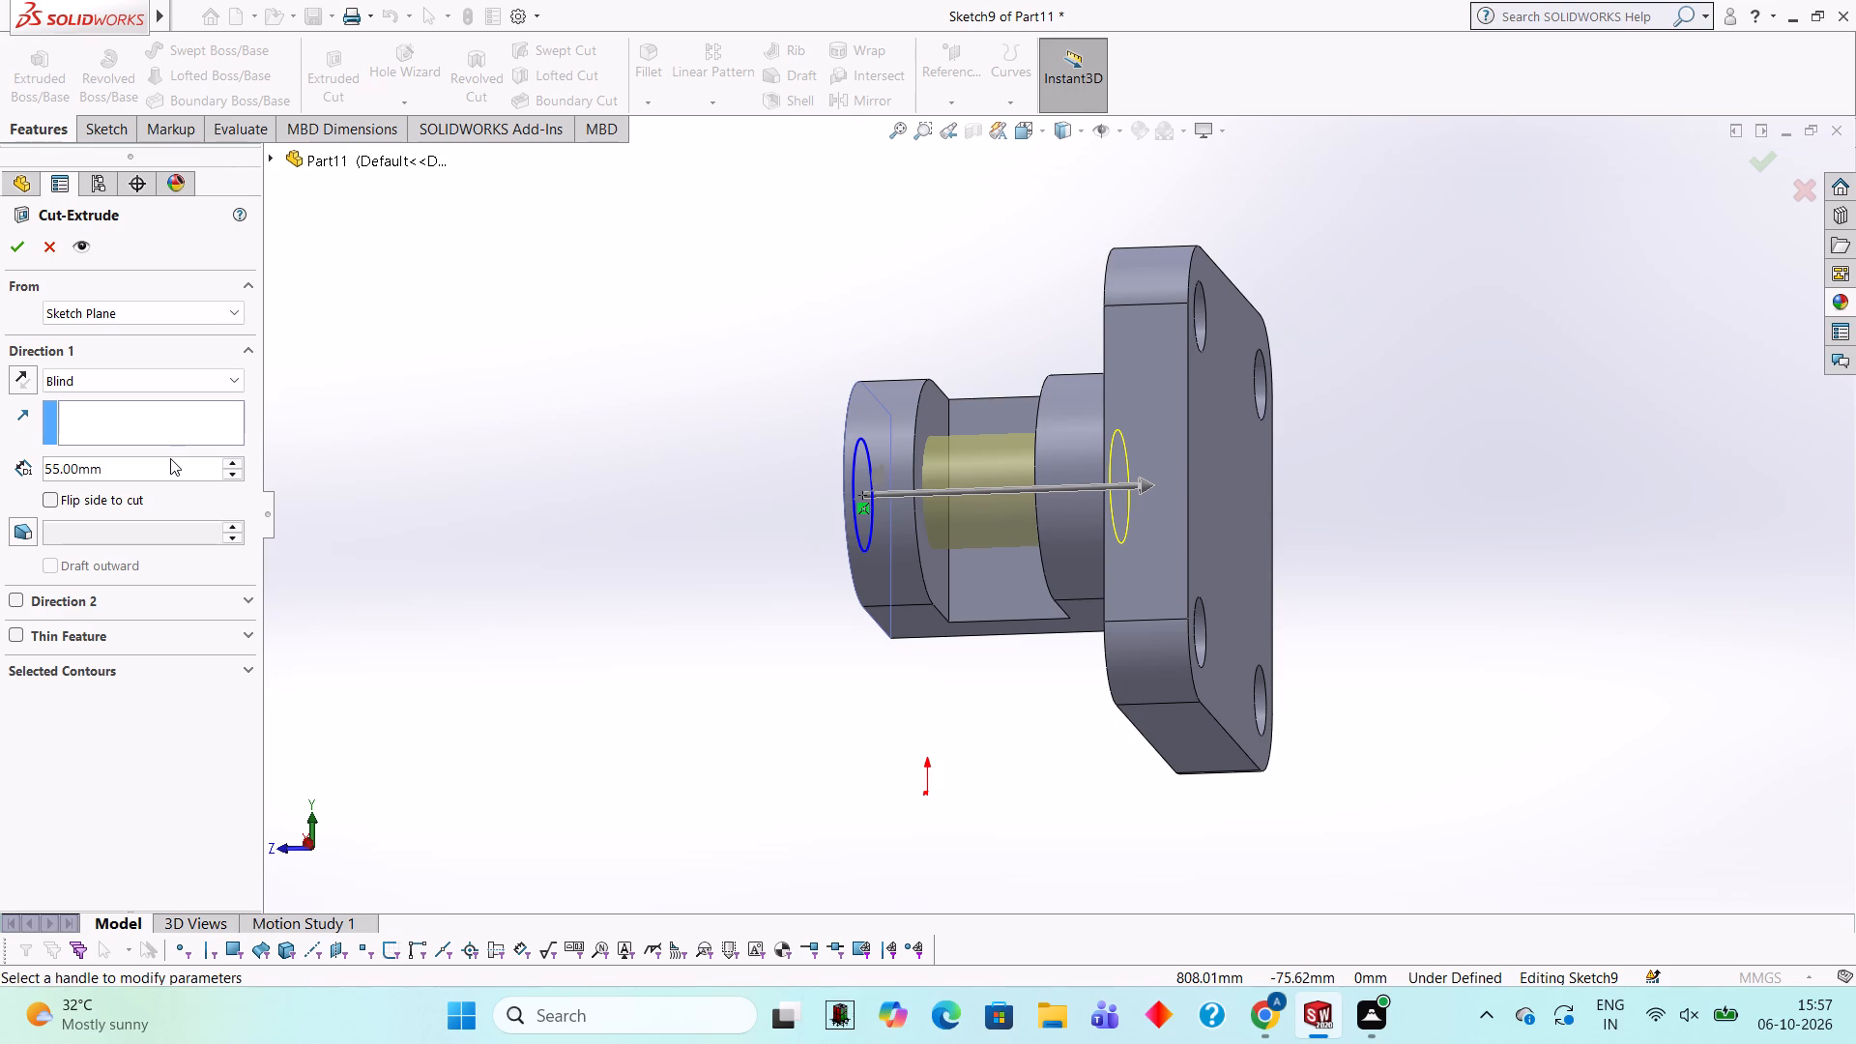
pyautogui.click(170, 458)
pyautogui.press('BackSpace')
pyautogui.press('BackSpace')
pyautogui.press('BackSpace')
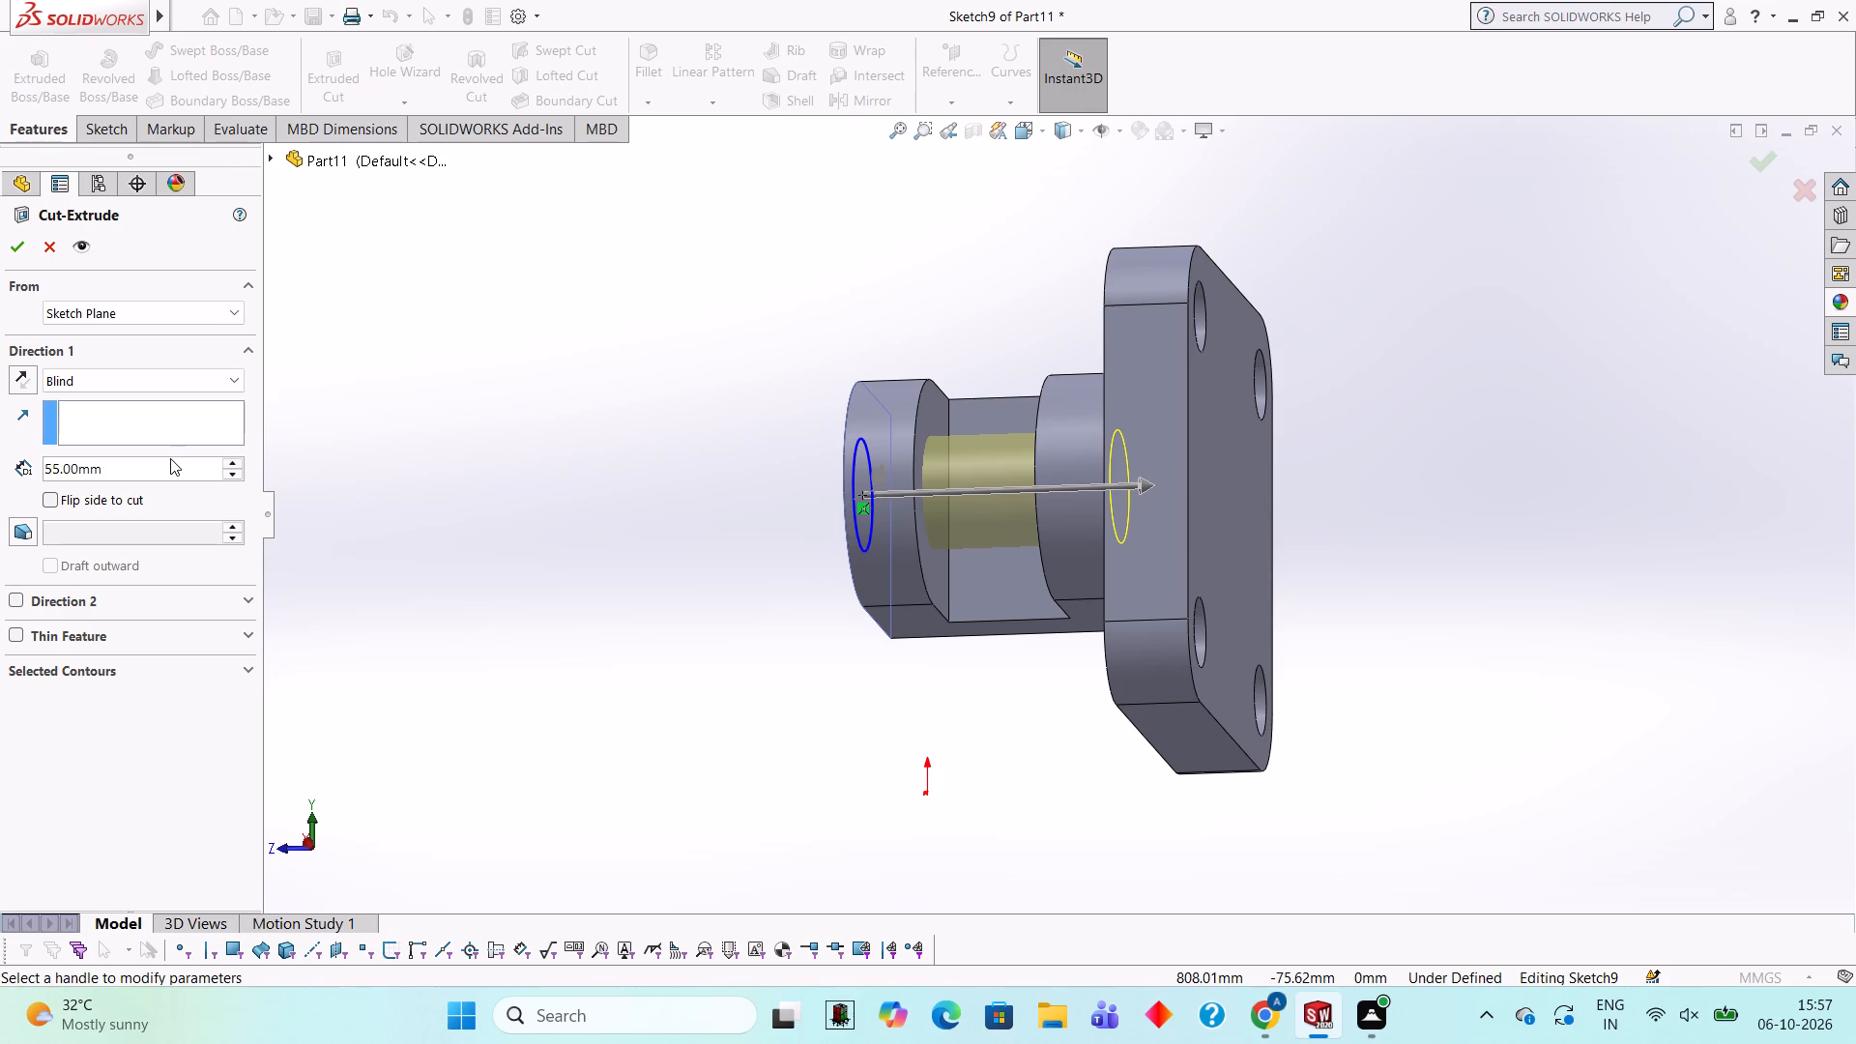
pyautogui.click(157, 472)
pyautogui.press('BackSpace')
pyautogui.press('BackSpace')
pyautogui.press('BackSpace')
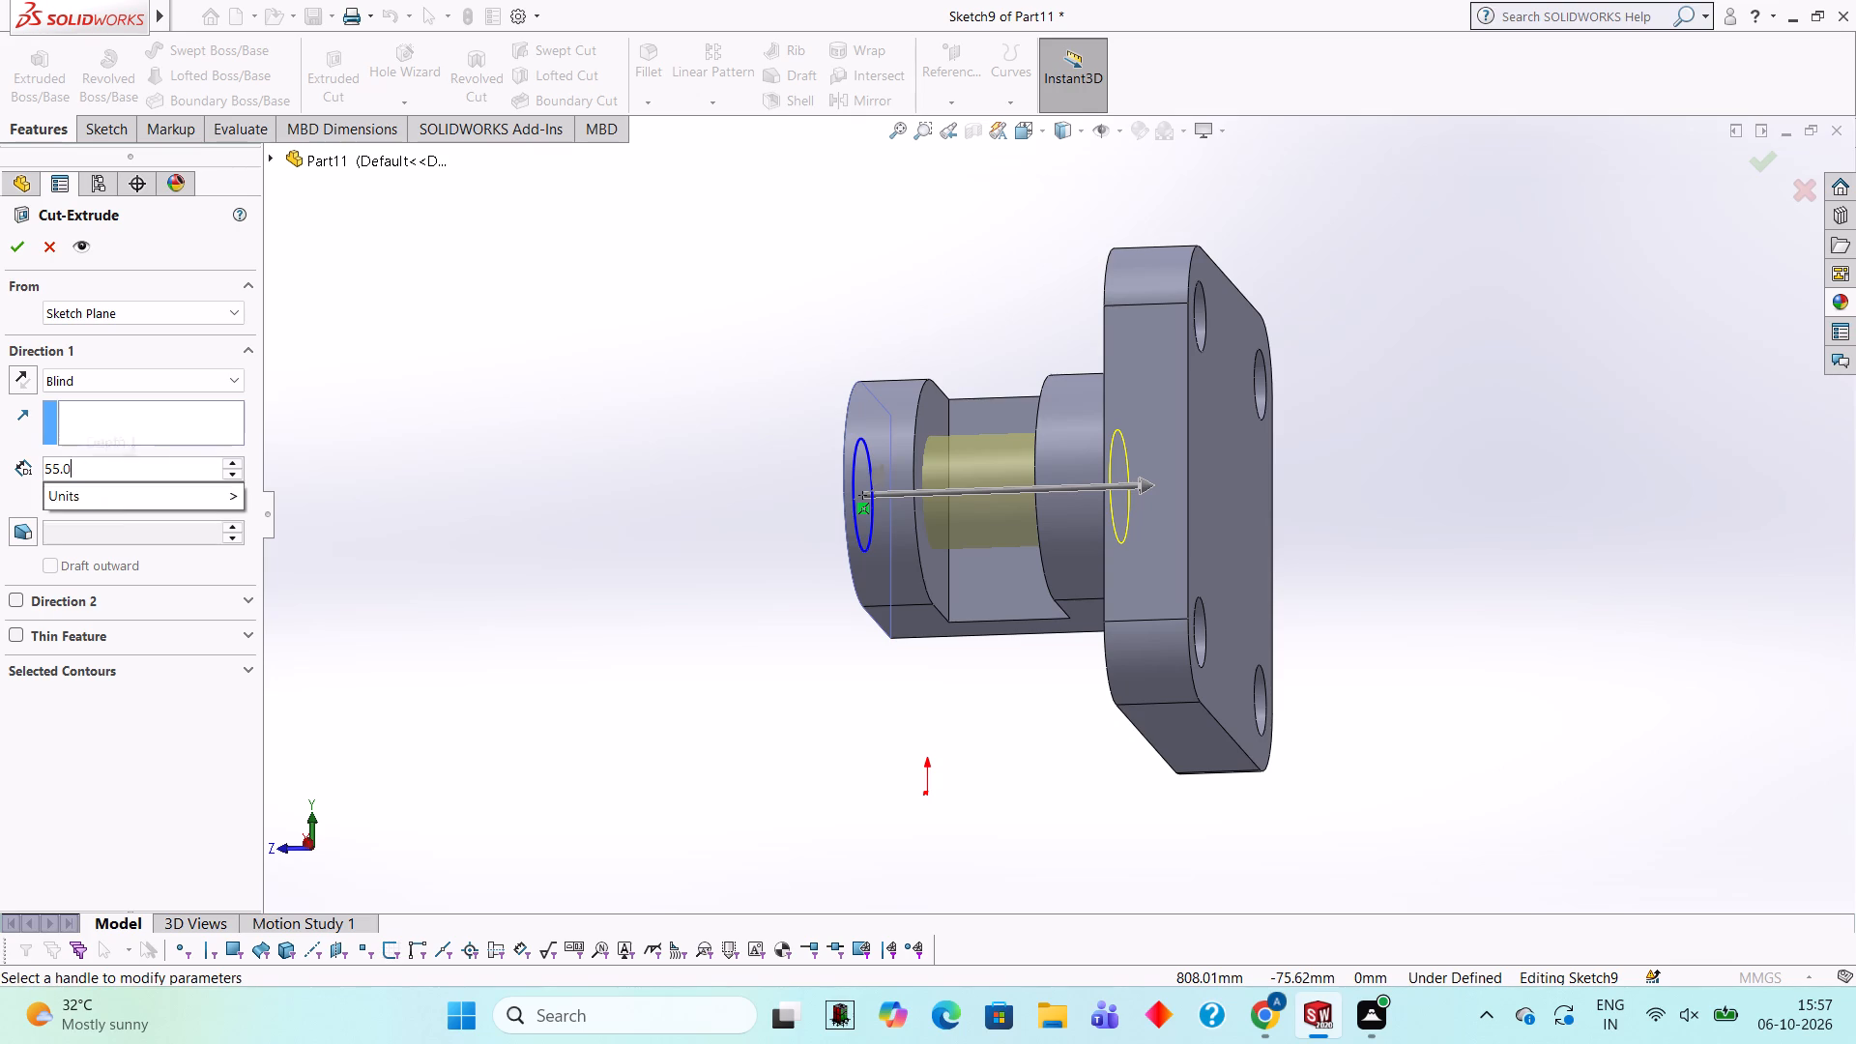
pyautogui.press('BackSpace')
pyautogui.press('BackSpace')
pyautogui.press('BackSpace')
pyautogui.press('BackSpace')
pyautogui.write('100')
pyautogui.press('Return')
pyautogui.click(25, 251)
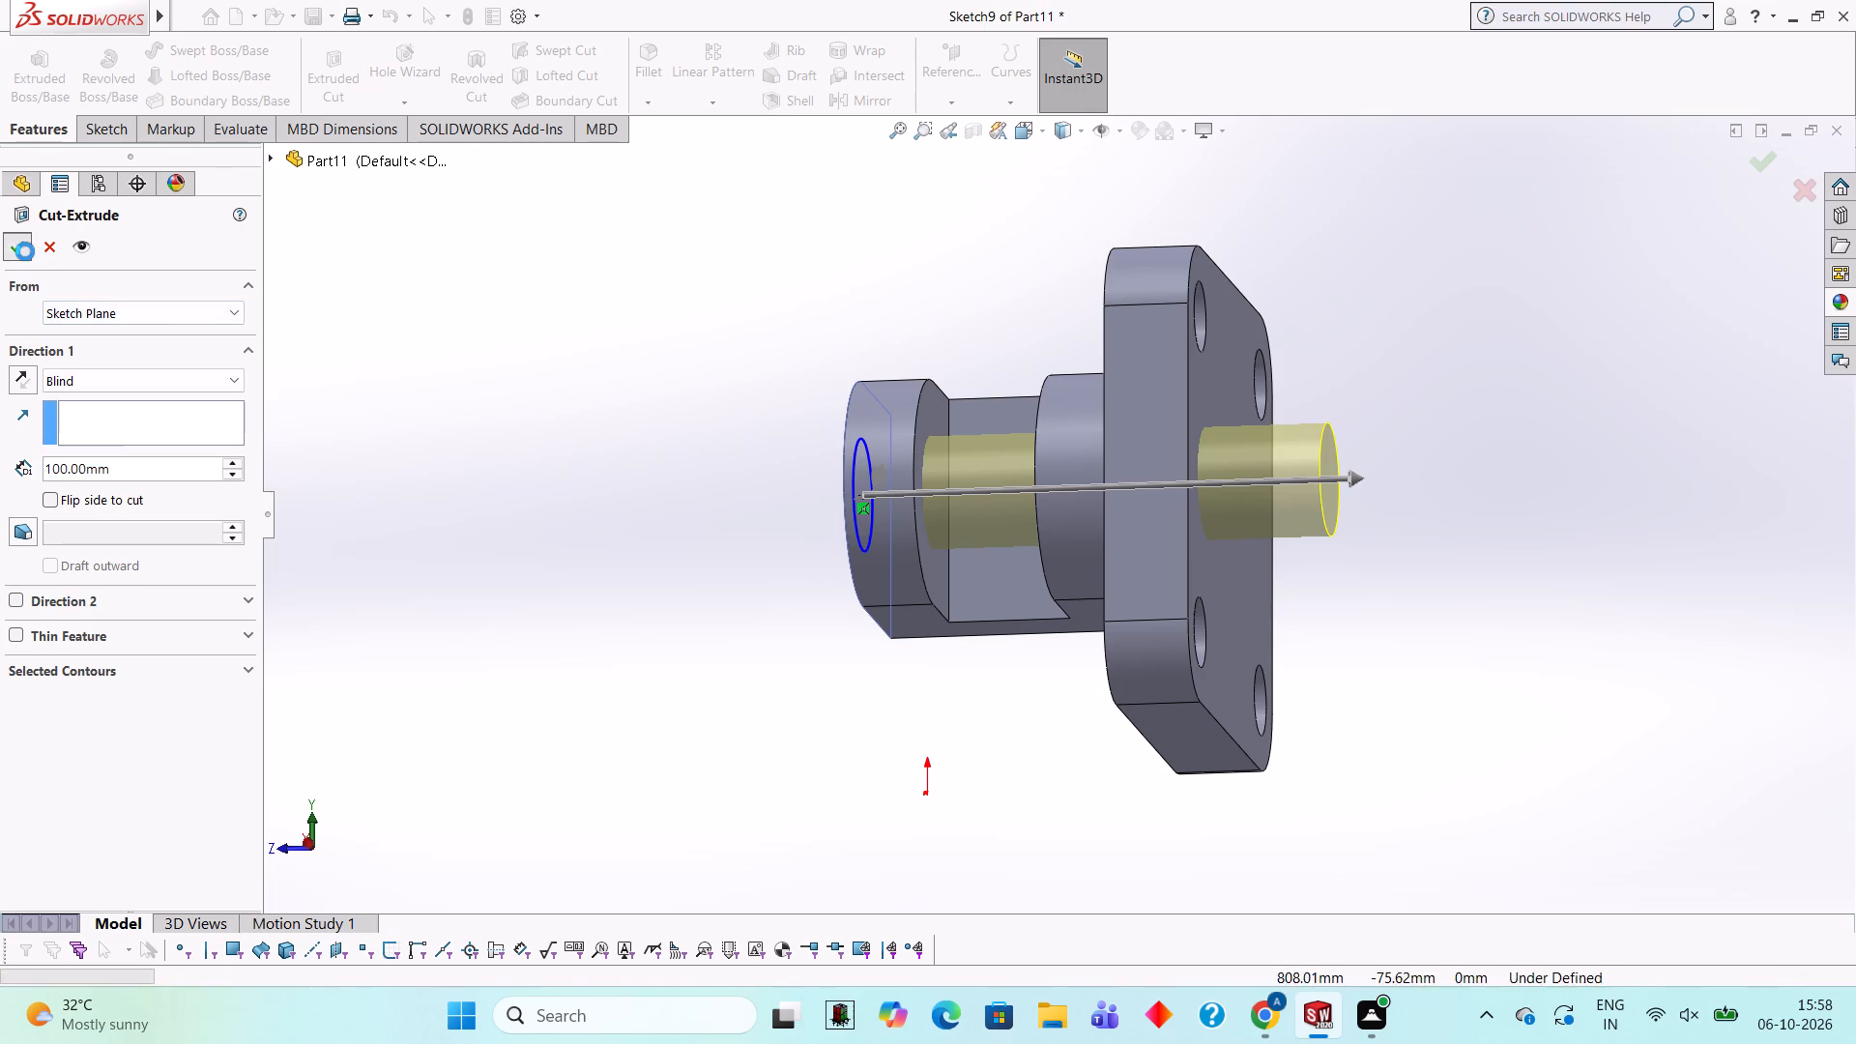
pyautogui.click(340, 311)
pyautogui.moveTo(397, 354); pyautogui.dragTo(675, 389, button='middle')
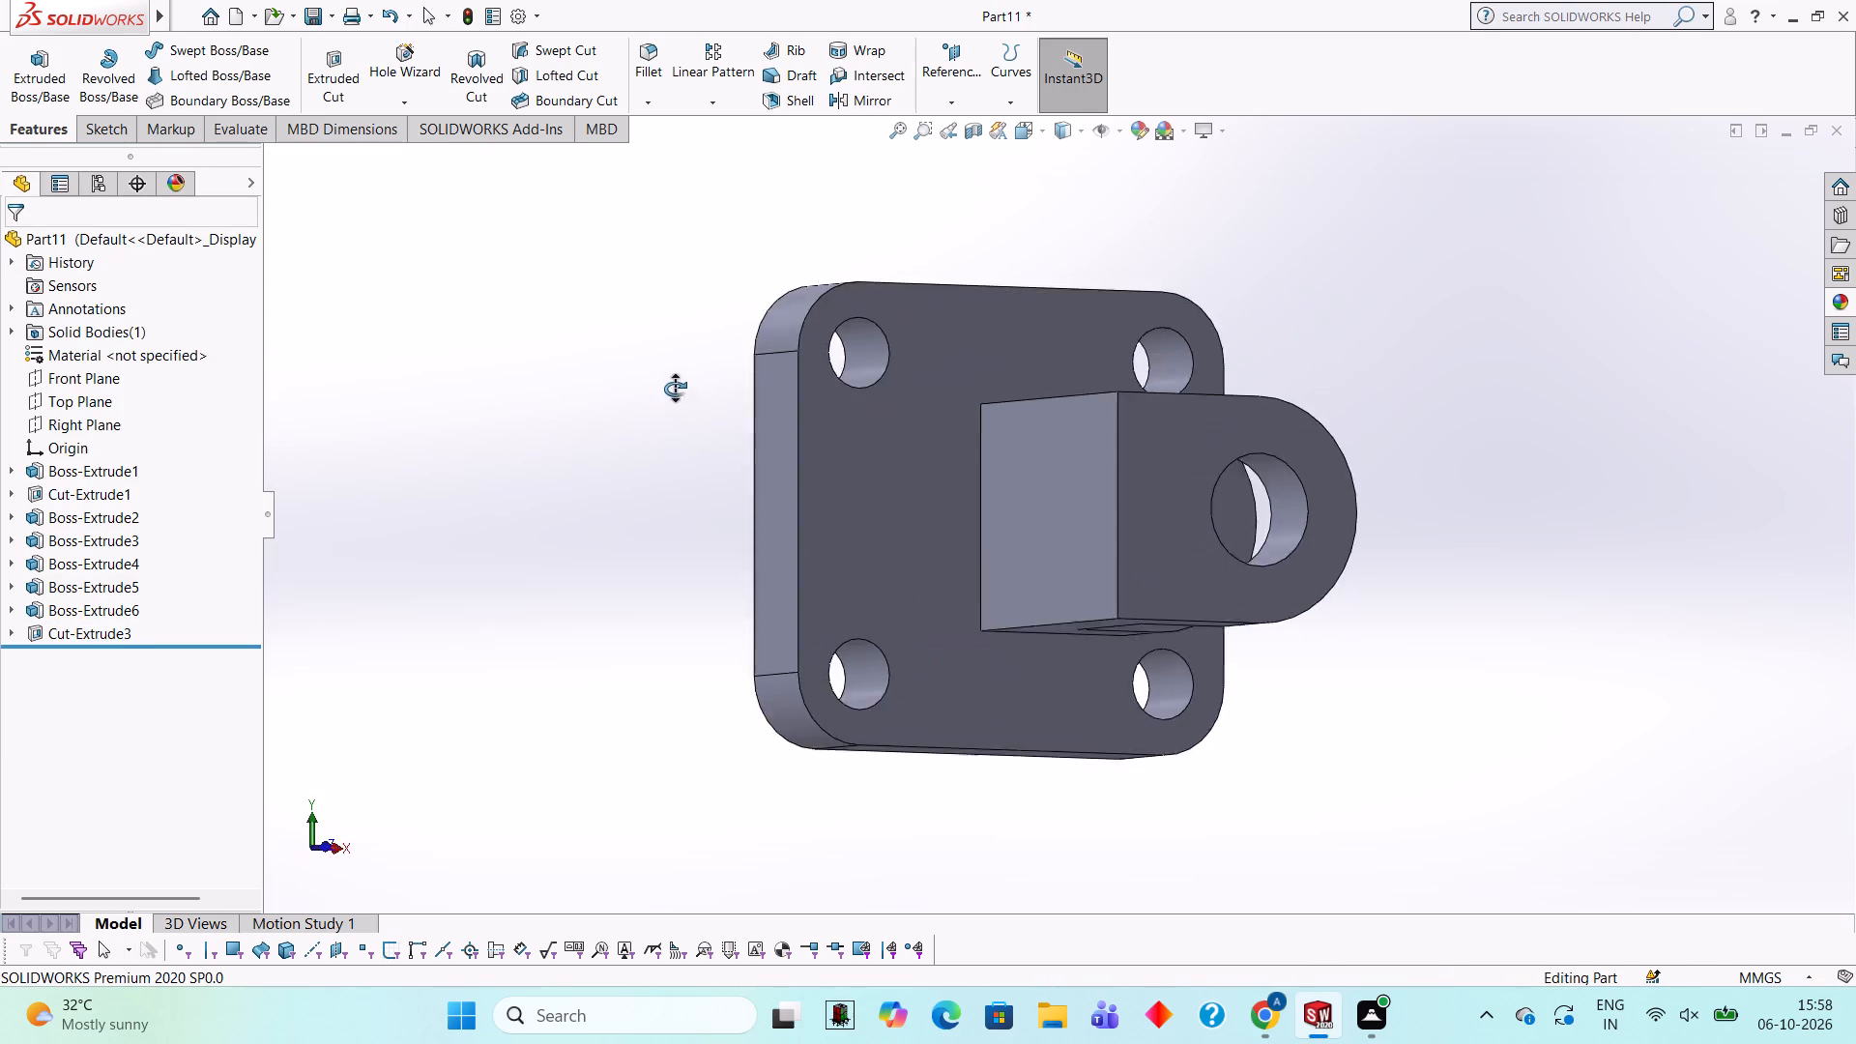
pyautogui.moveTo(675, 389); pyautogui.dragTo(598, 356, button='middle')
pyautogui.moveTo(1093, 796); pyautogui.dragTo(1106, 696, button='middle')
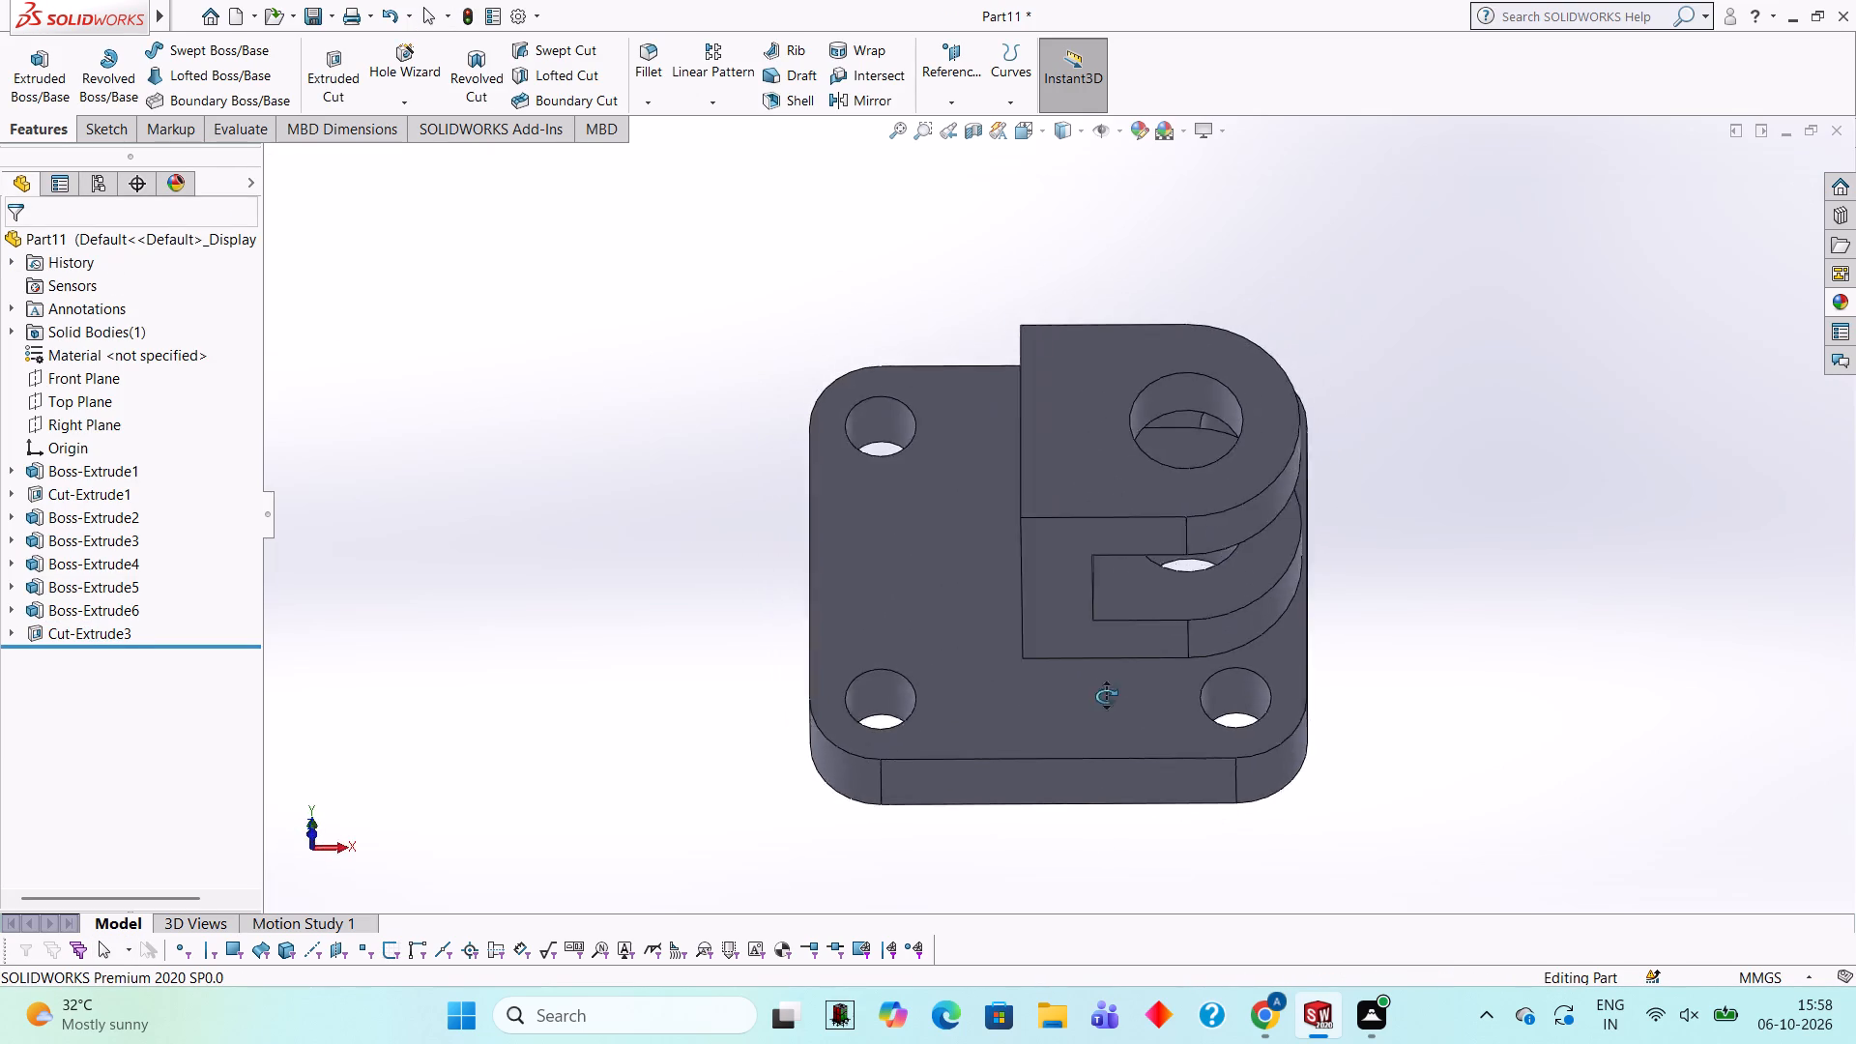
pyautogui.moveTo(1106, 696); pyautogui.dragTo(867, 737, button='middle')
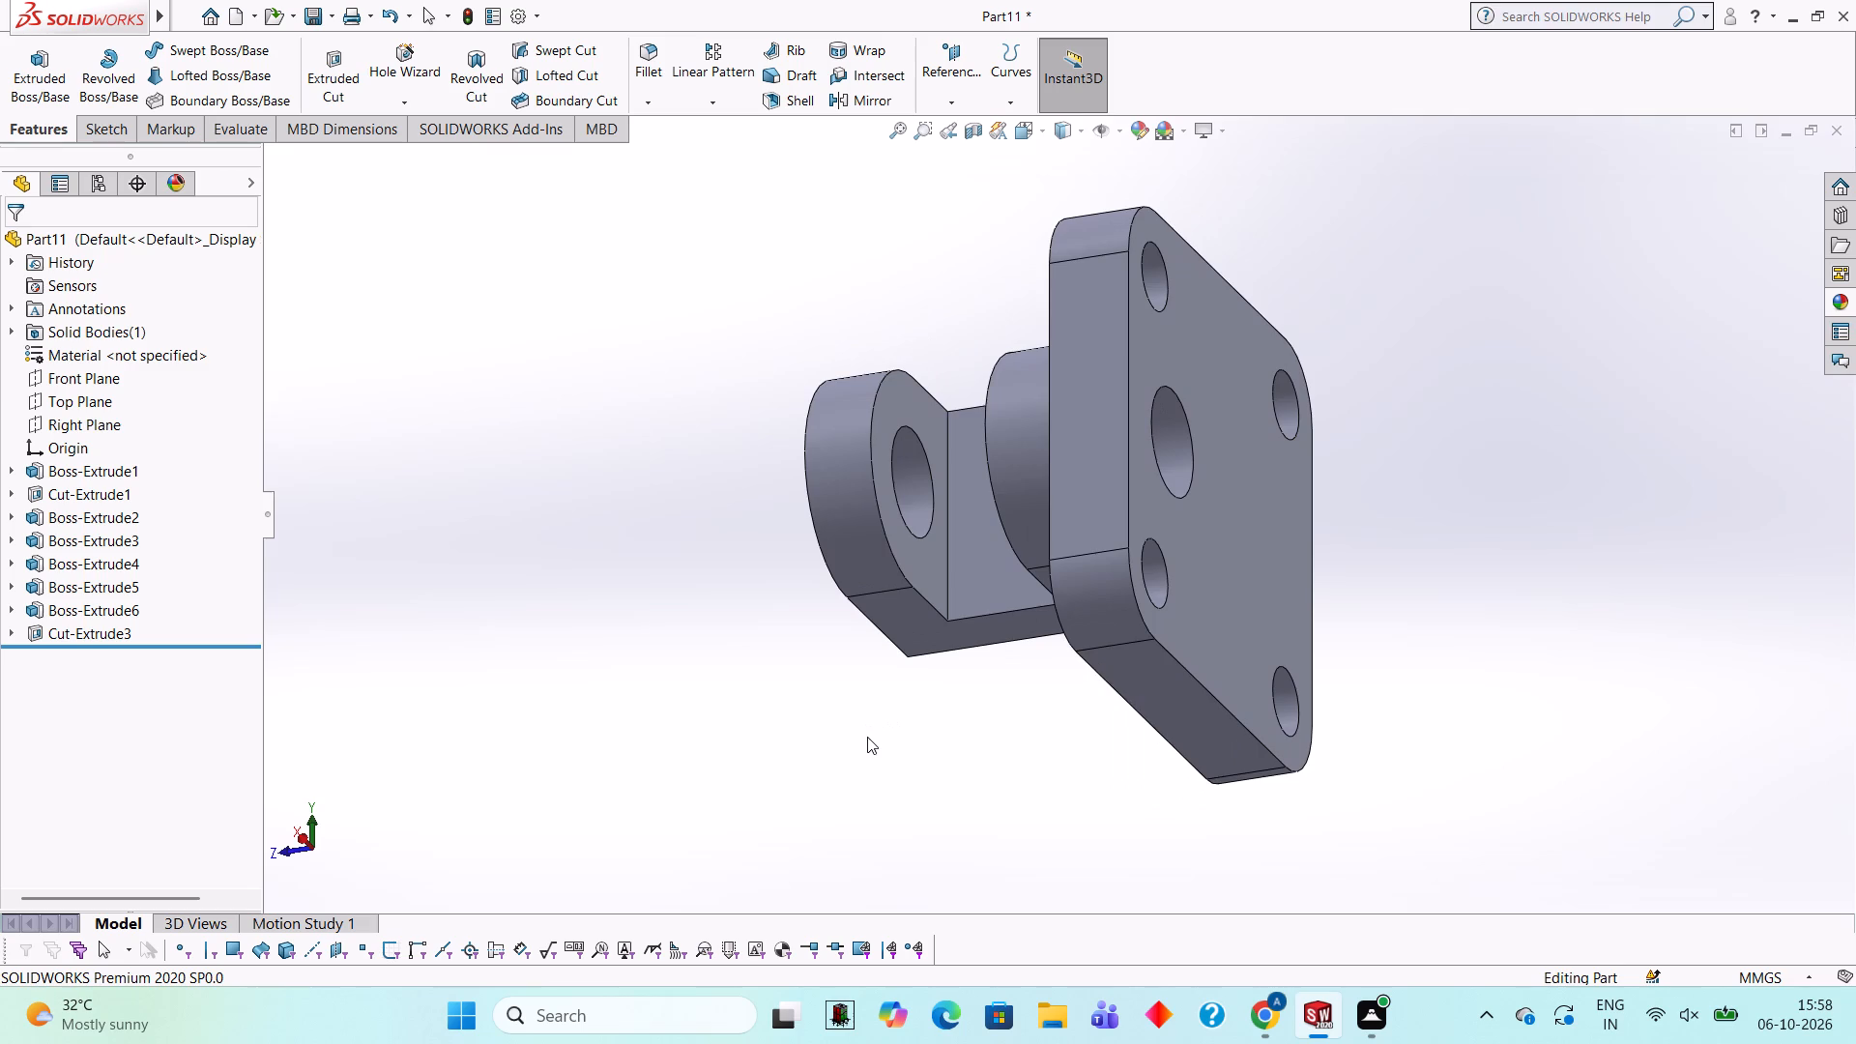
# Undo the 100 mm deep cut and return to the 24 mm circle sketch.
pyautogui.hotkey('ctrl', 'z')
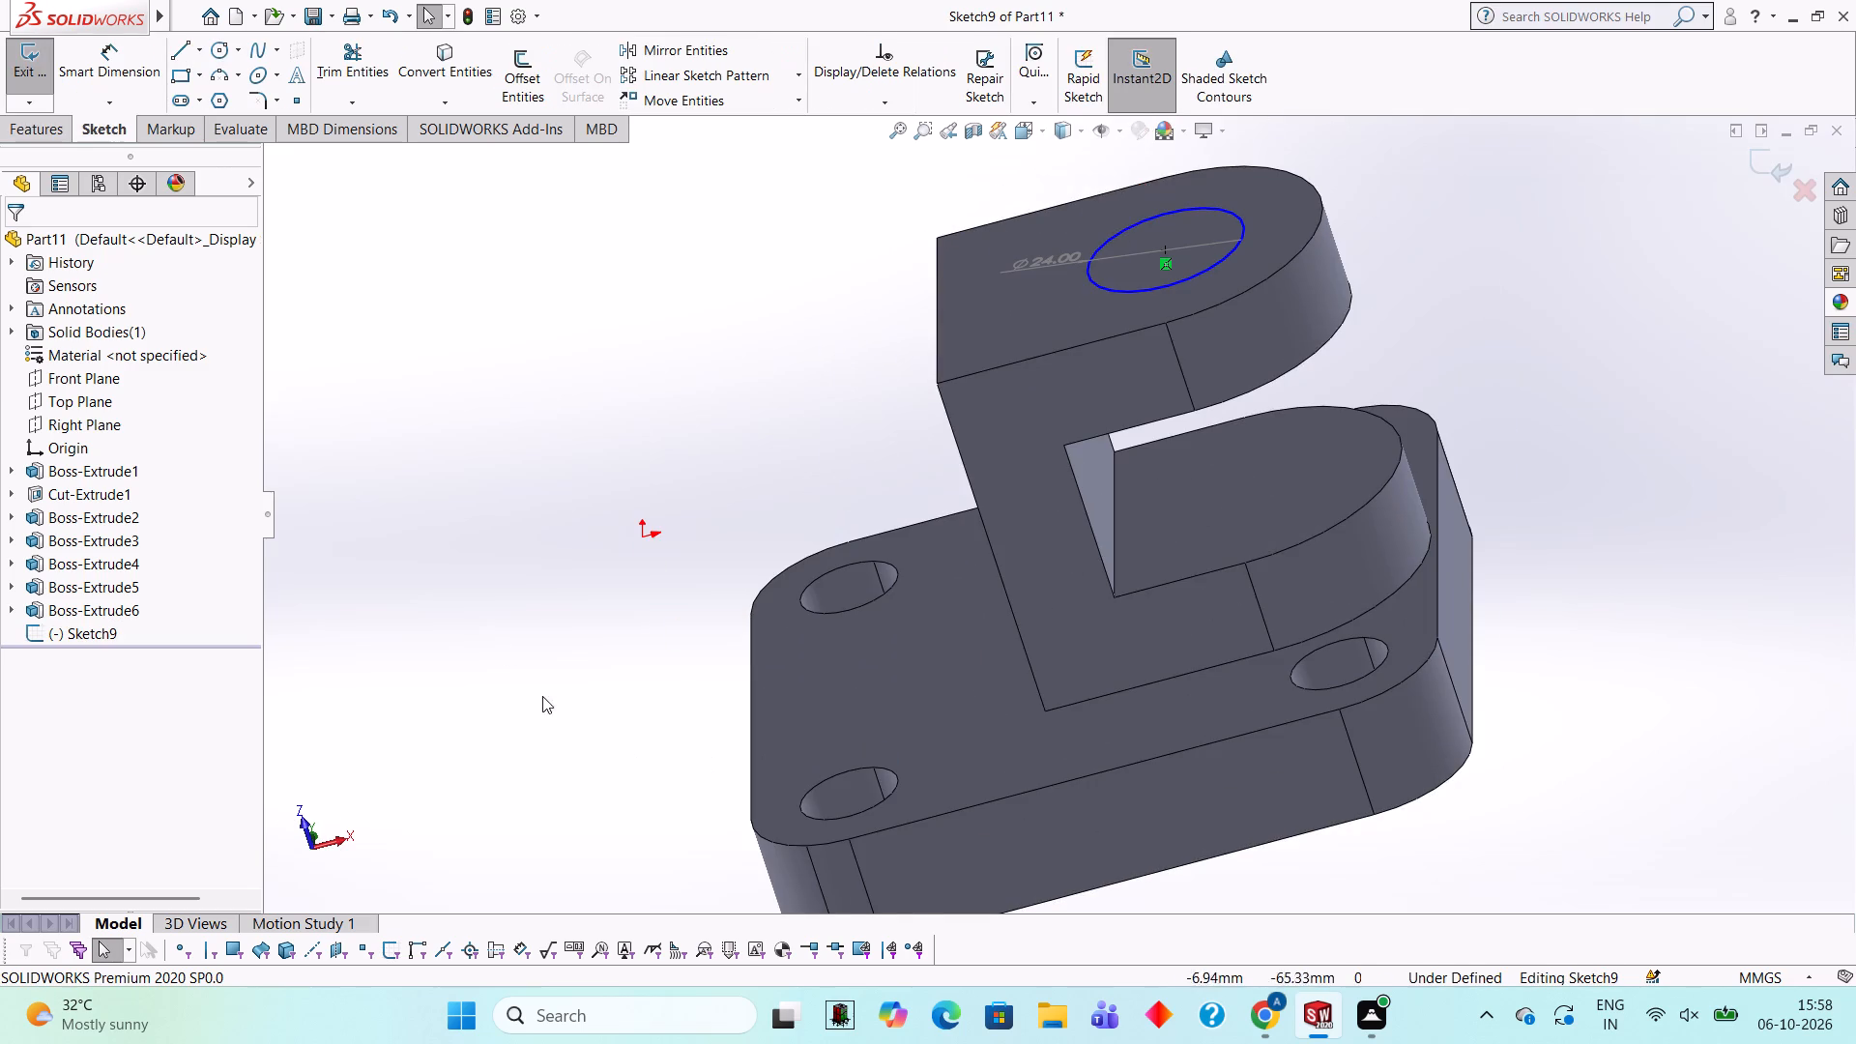
# Cut-extrude the 24 mm circle as a blind 55 mm hole down through the top arm and into the D-shaped boss.
pyautogui.click(54, 130)
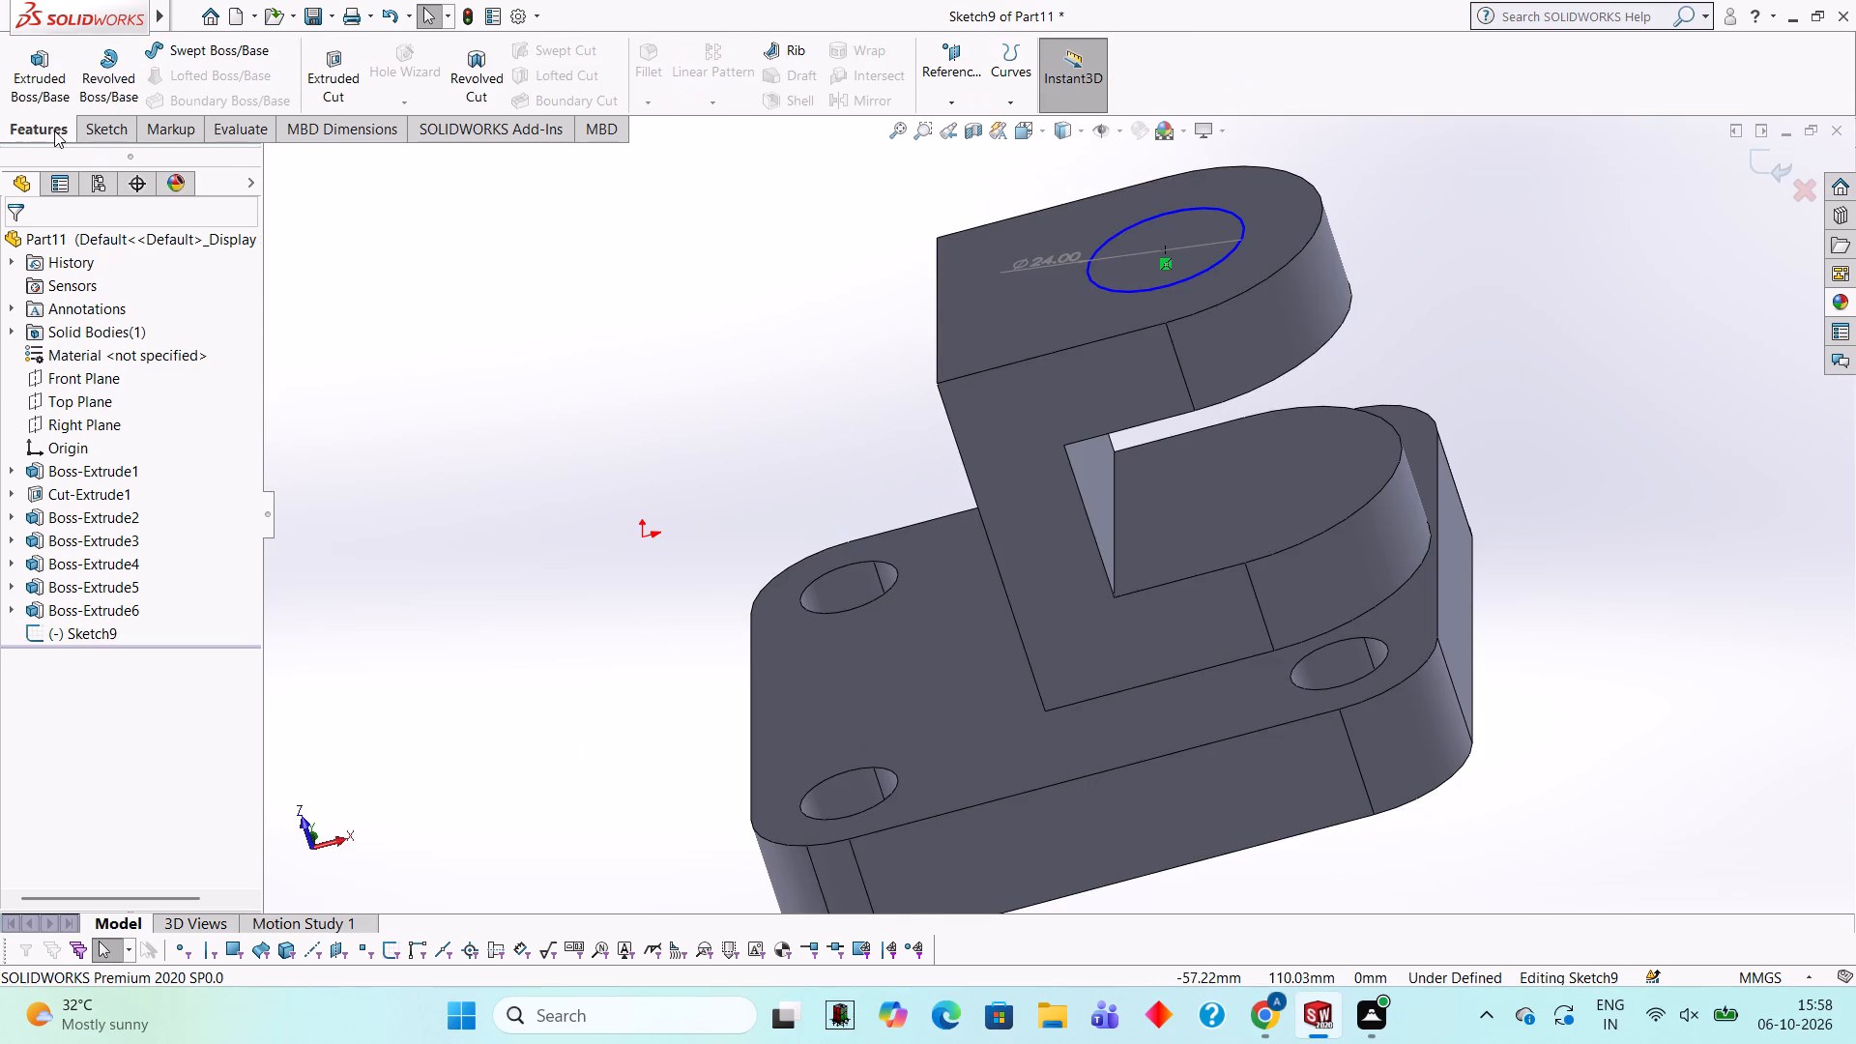
pyautogui.click(303, 63)
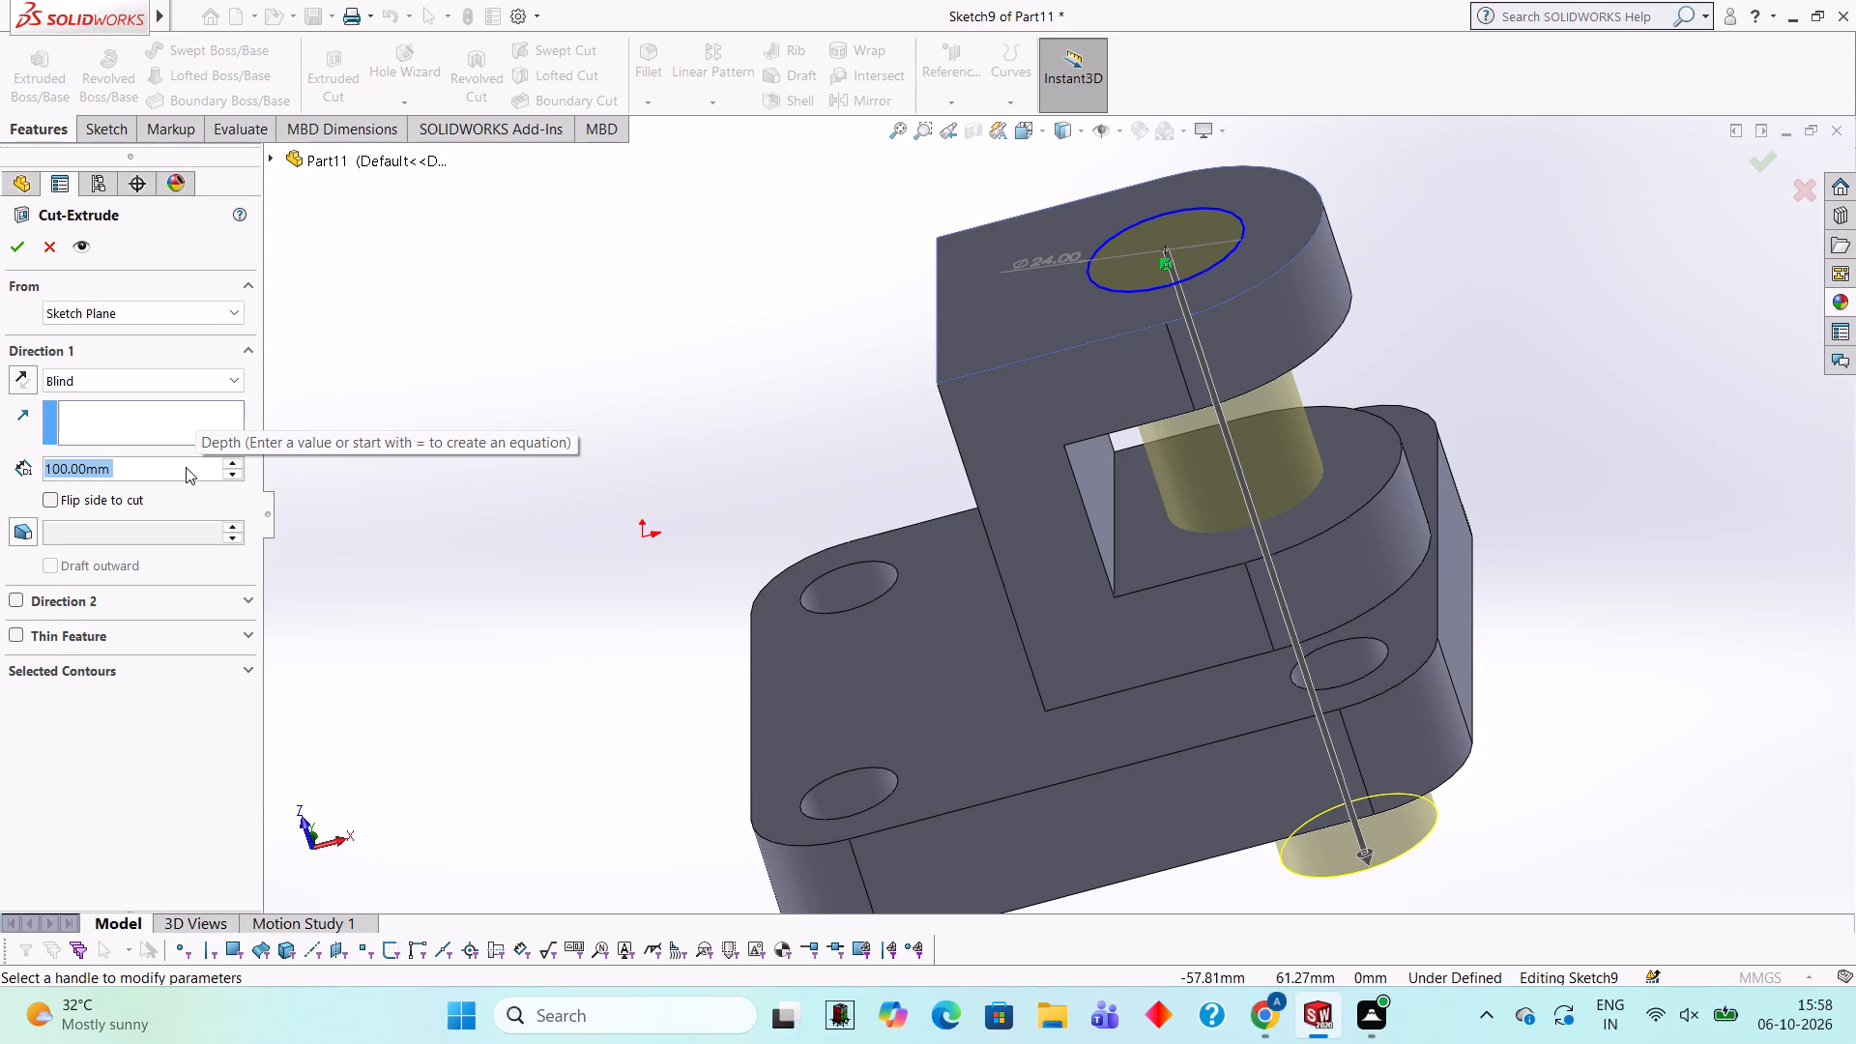
pyautogui.write('55')
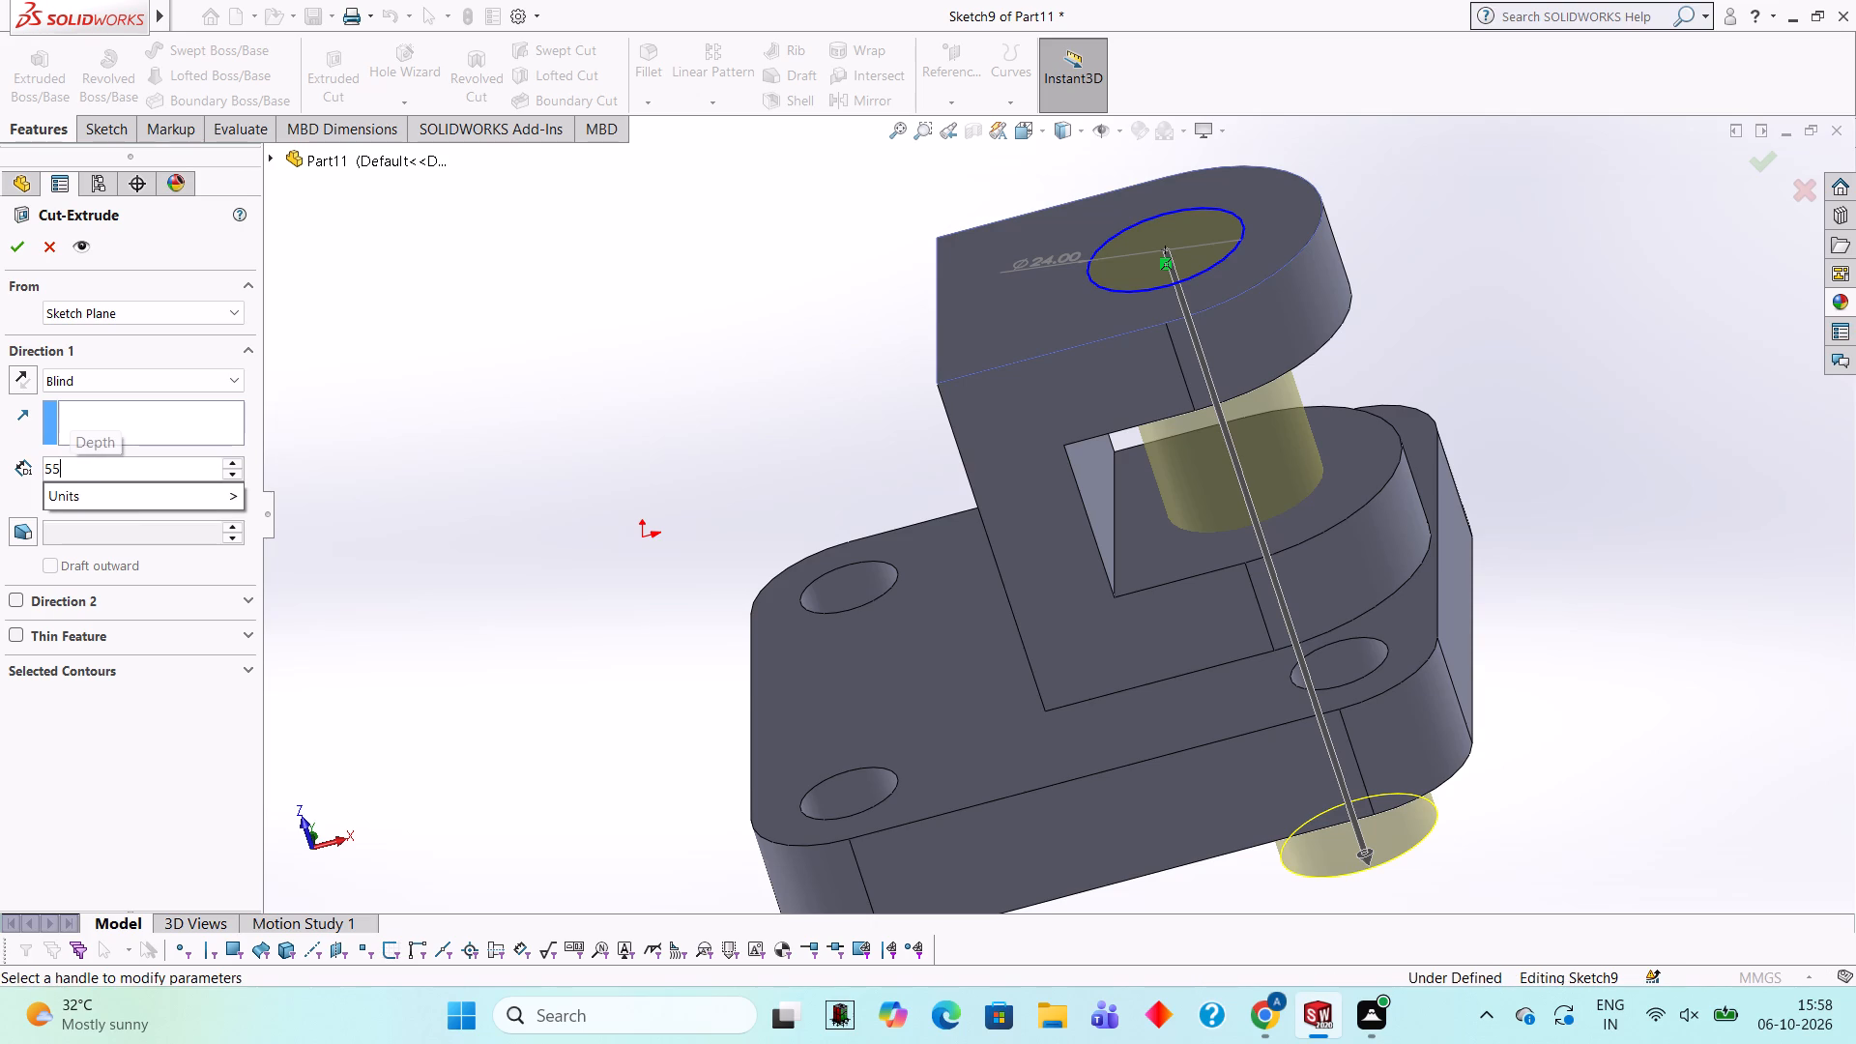
pyautogui.press('Return')
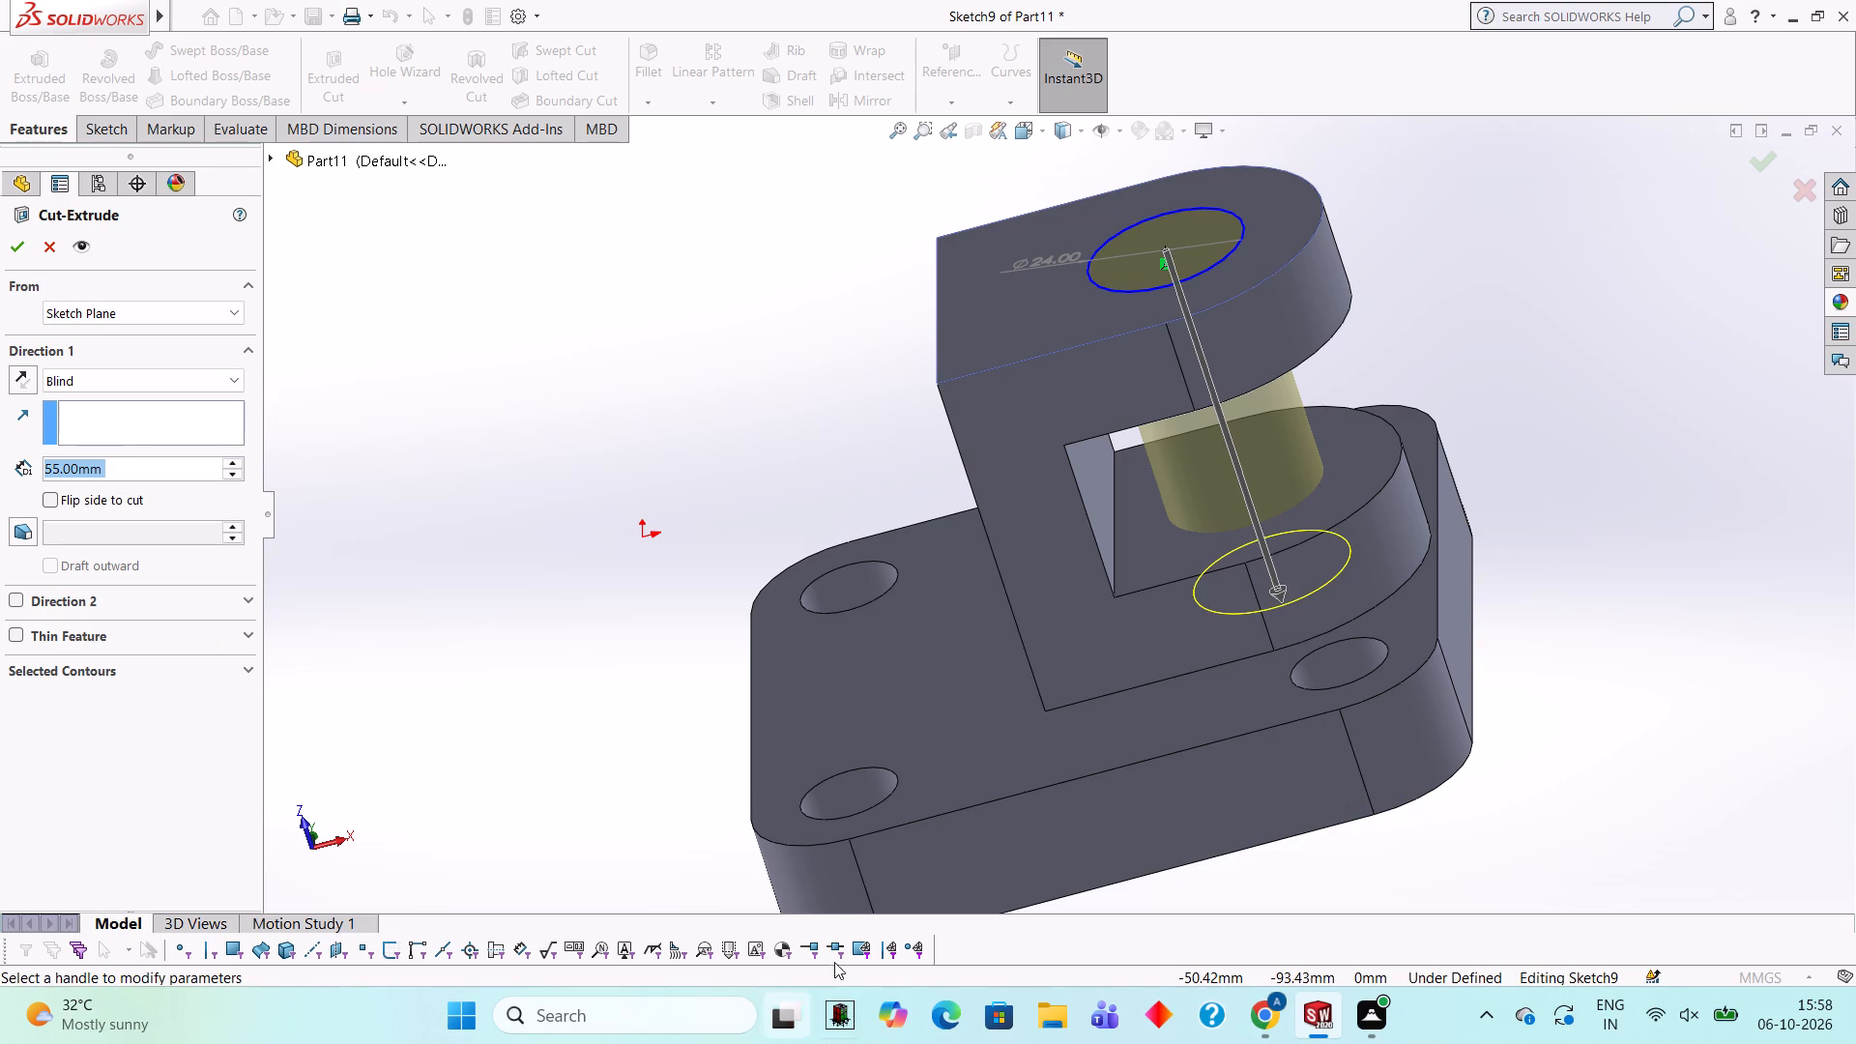
pyautogui.moveTo(884, 760); pyautogui.dragTo(913, 478, button='middle')
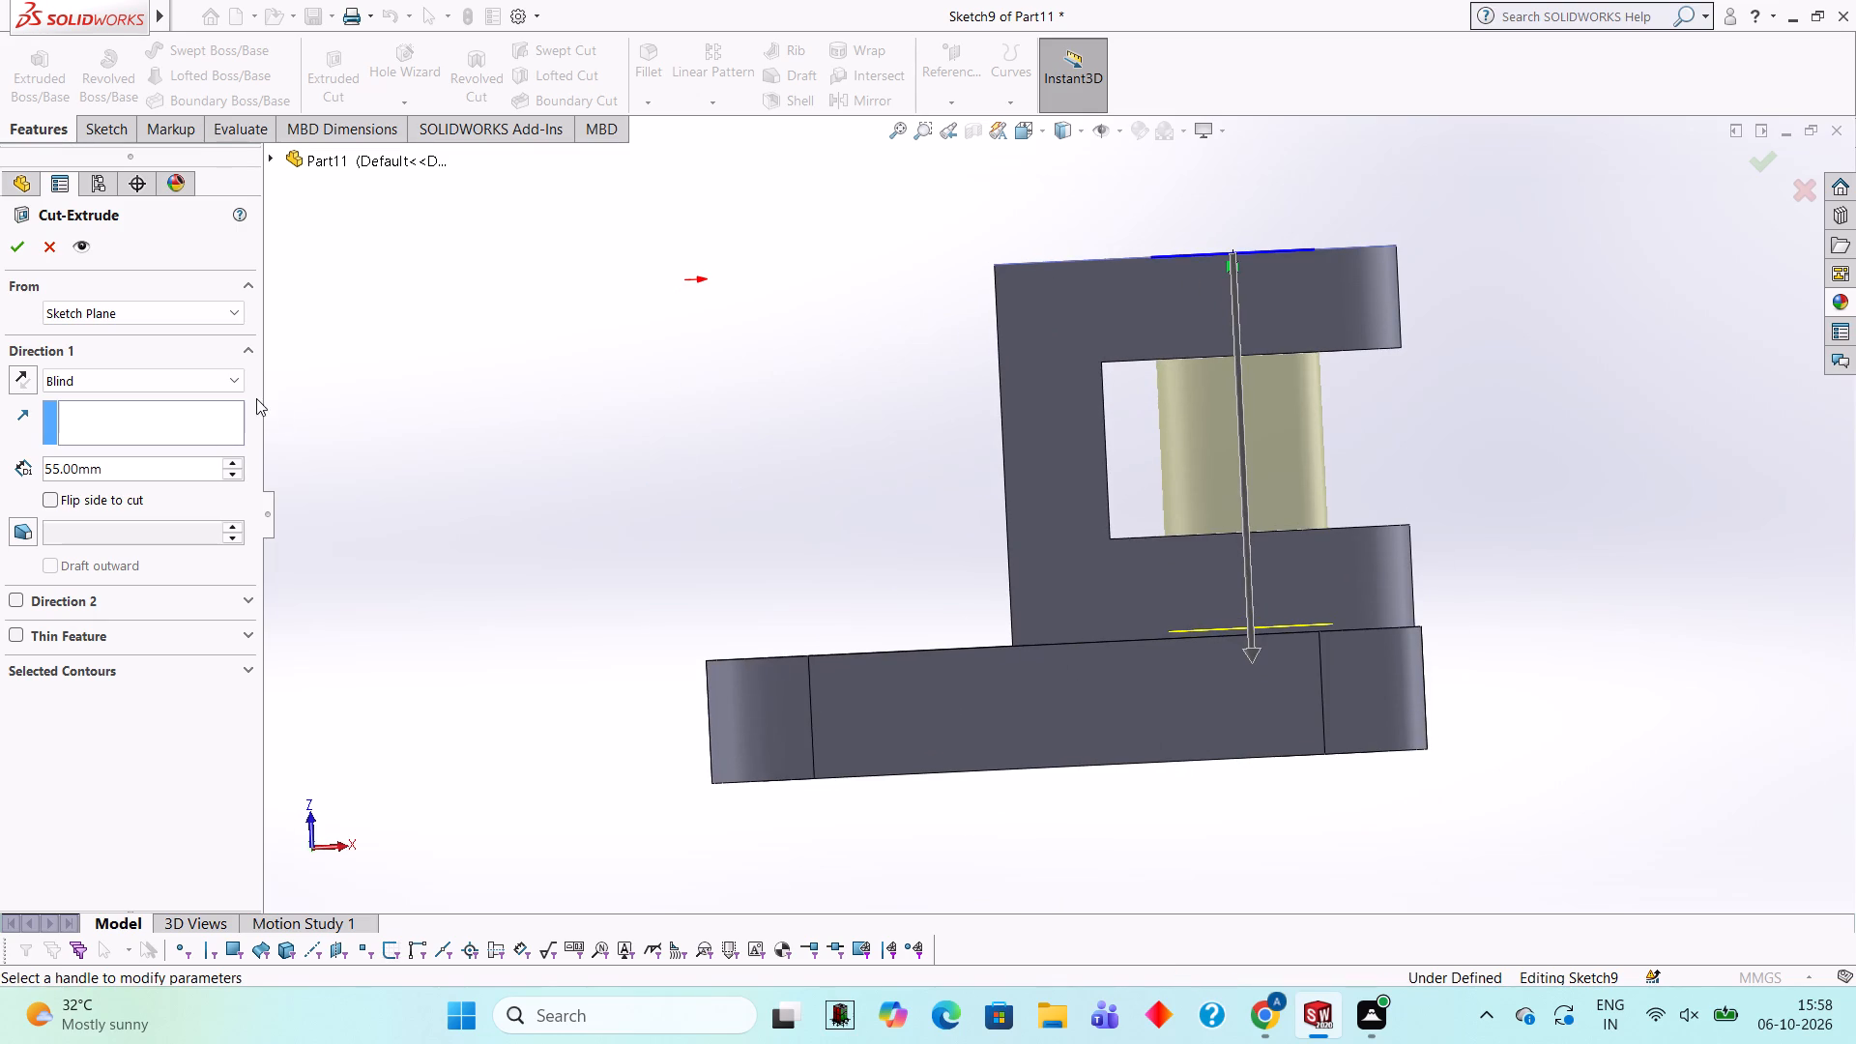
pyautogui.click(12, 237)
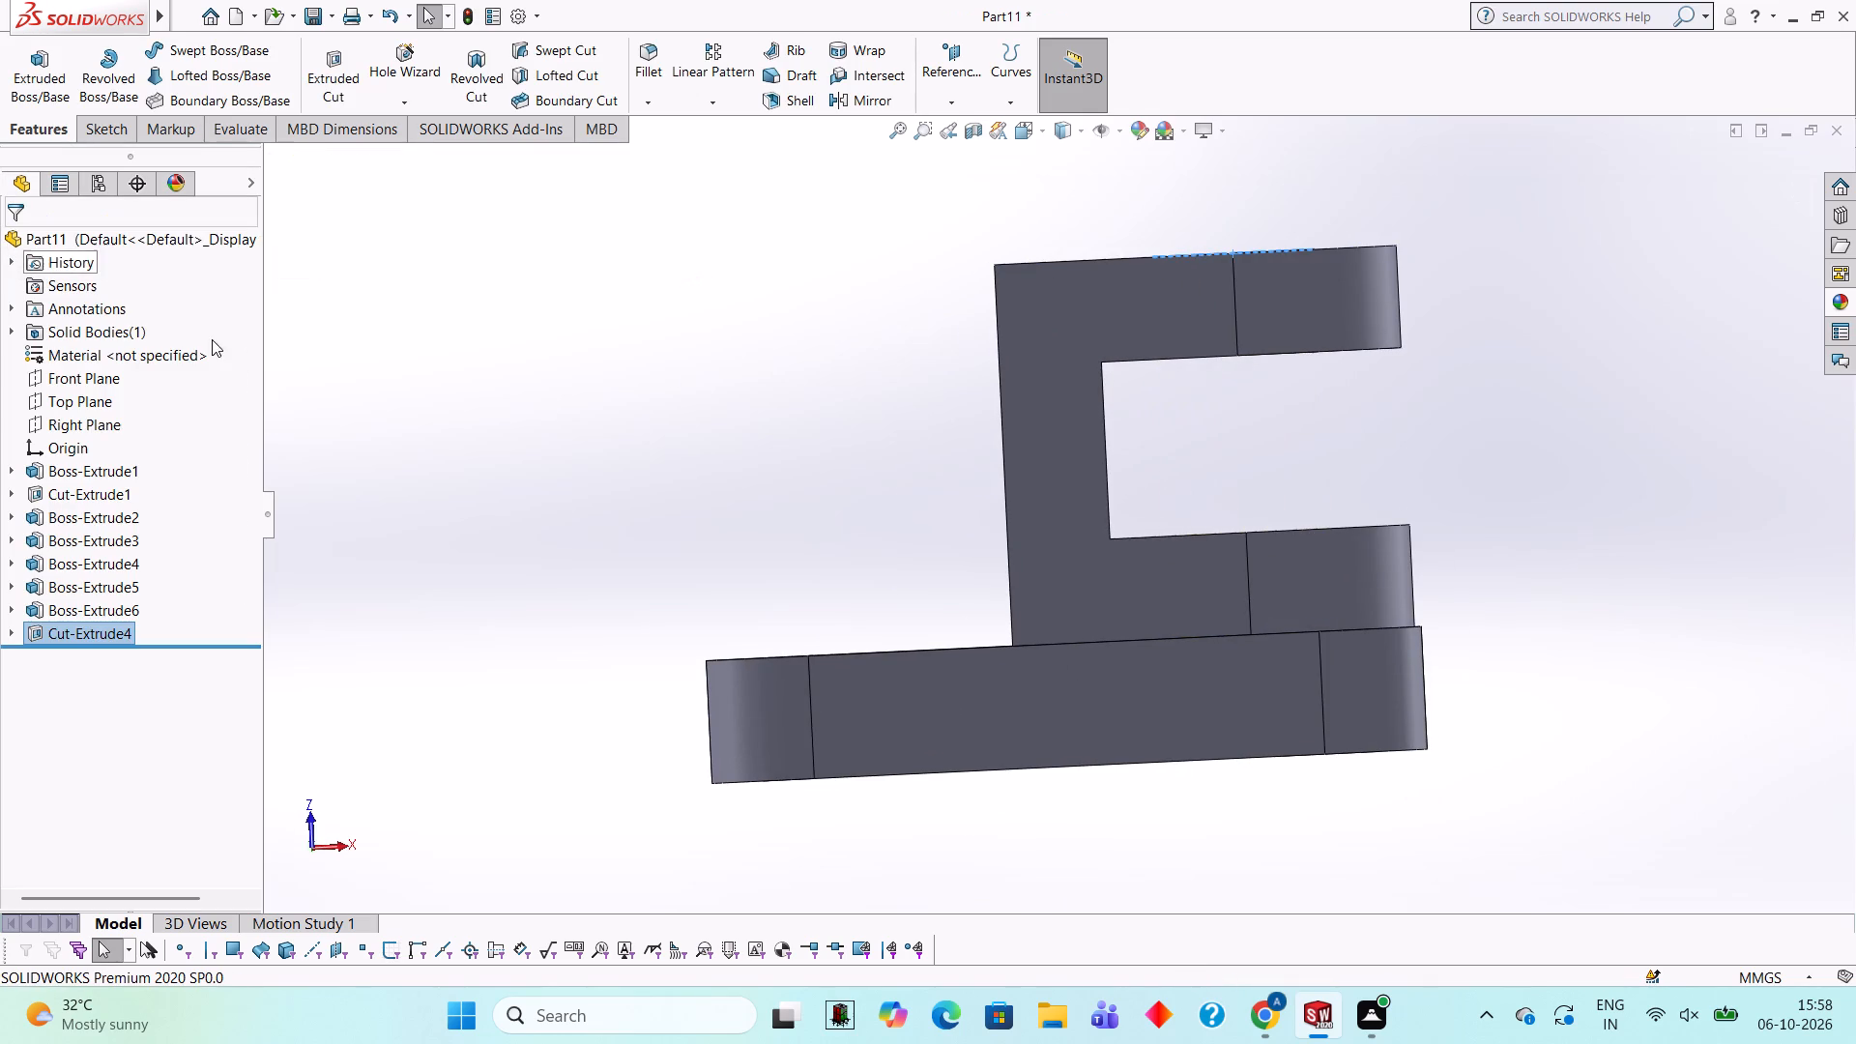
# Examine the bracket from several angles, checking the bore through the arm and the D-shaped boss.
pyautogui.click(463, 400)
pyautogui.moveTo(588, 391); pyautogui.dragTo(603, 653, button='middle')
pyautogui.scroll(2, 703, 505)
pyautogui.moveTo(700, 509); pyautogui.dragTo(684, 617, button='middle')
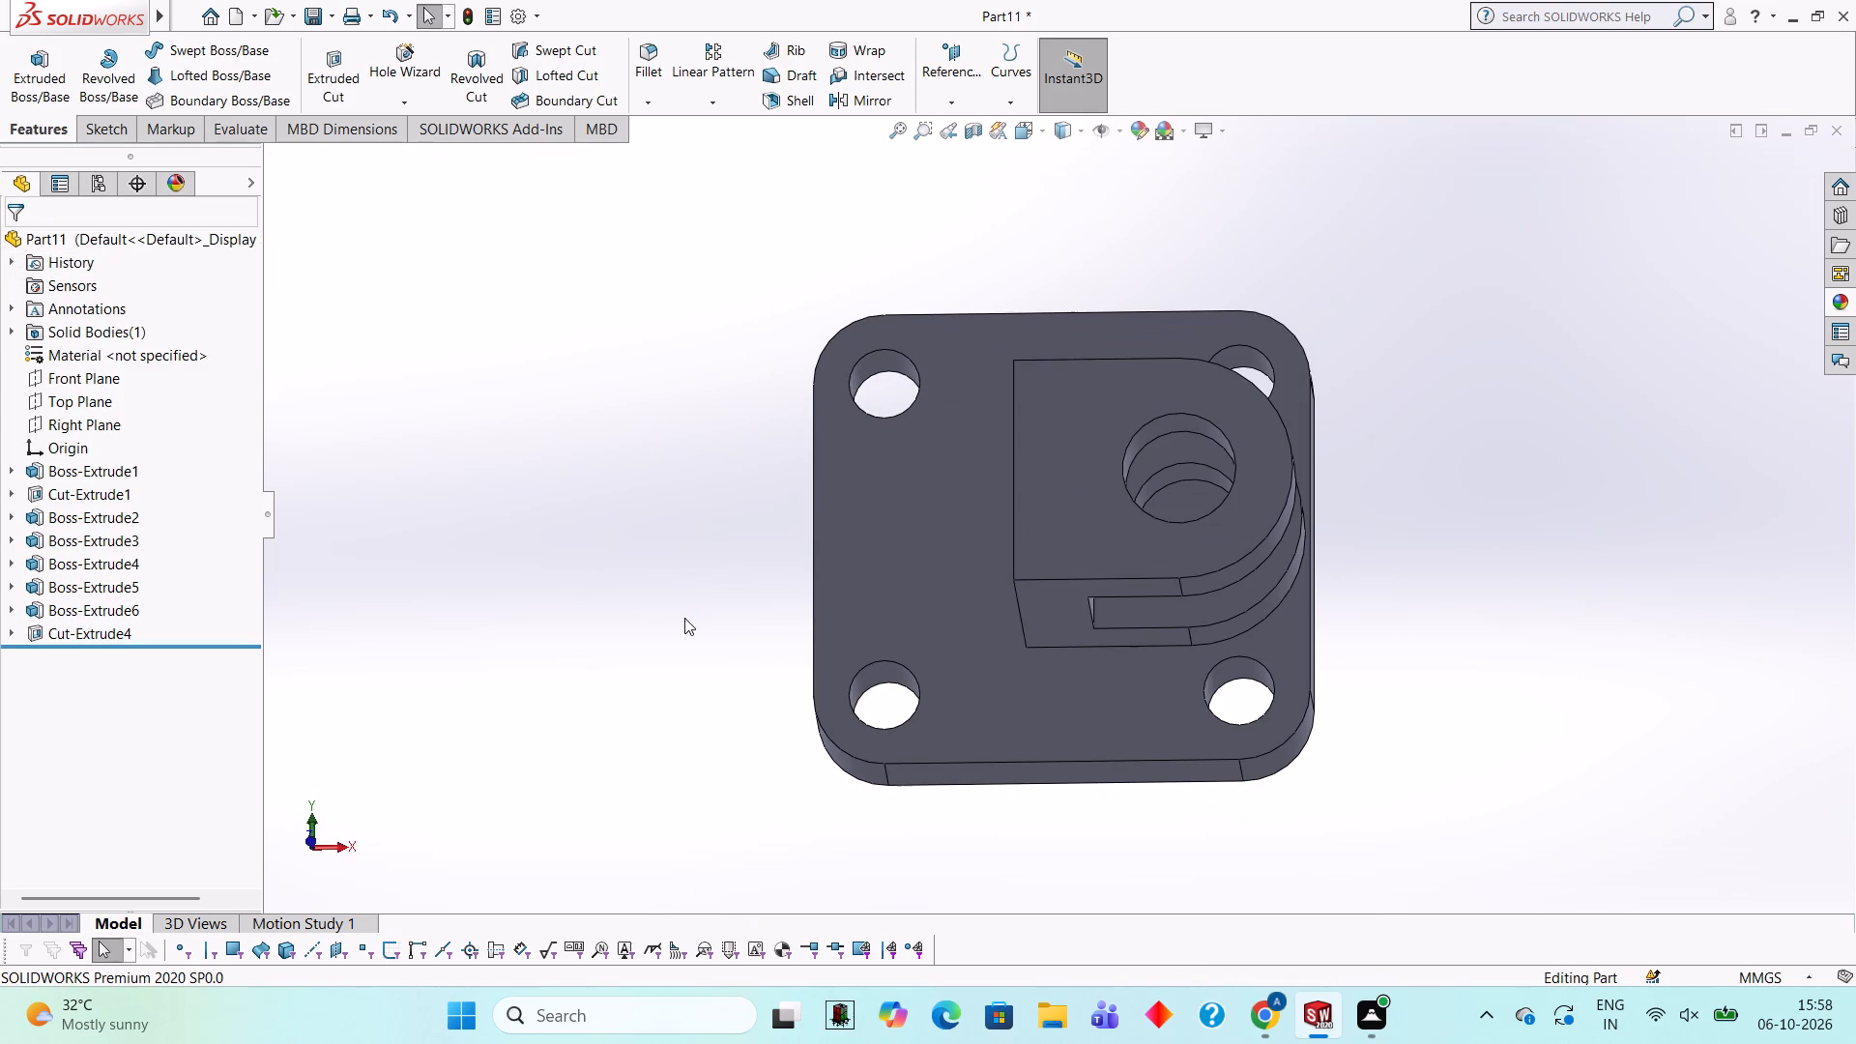
pyautogui.moveTo(1464, 566); pyautogui.dragTo(1367, 593, button='middle')
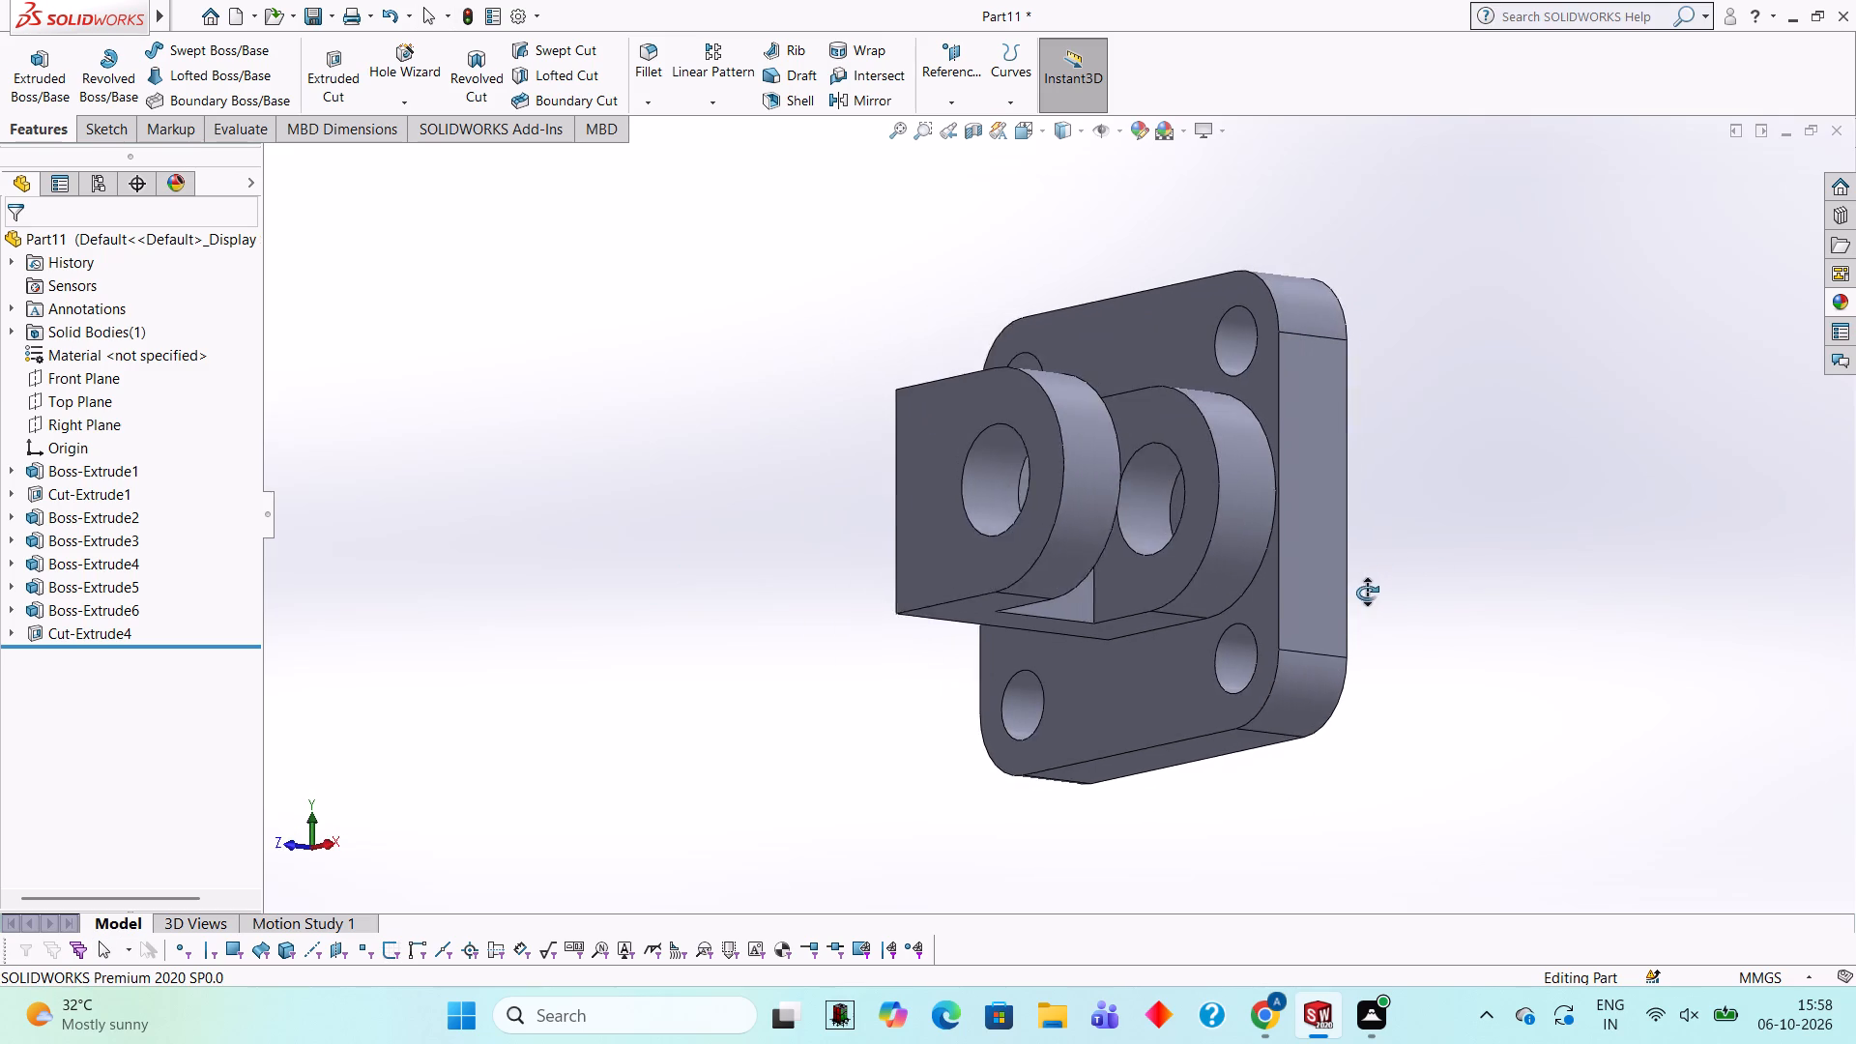
pyautogui.moveTo(1367, 593); pyautogui.dragTo(1374, 595, button='middle')
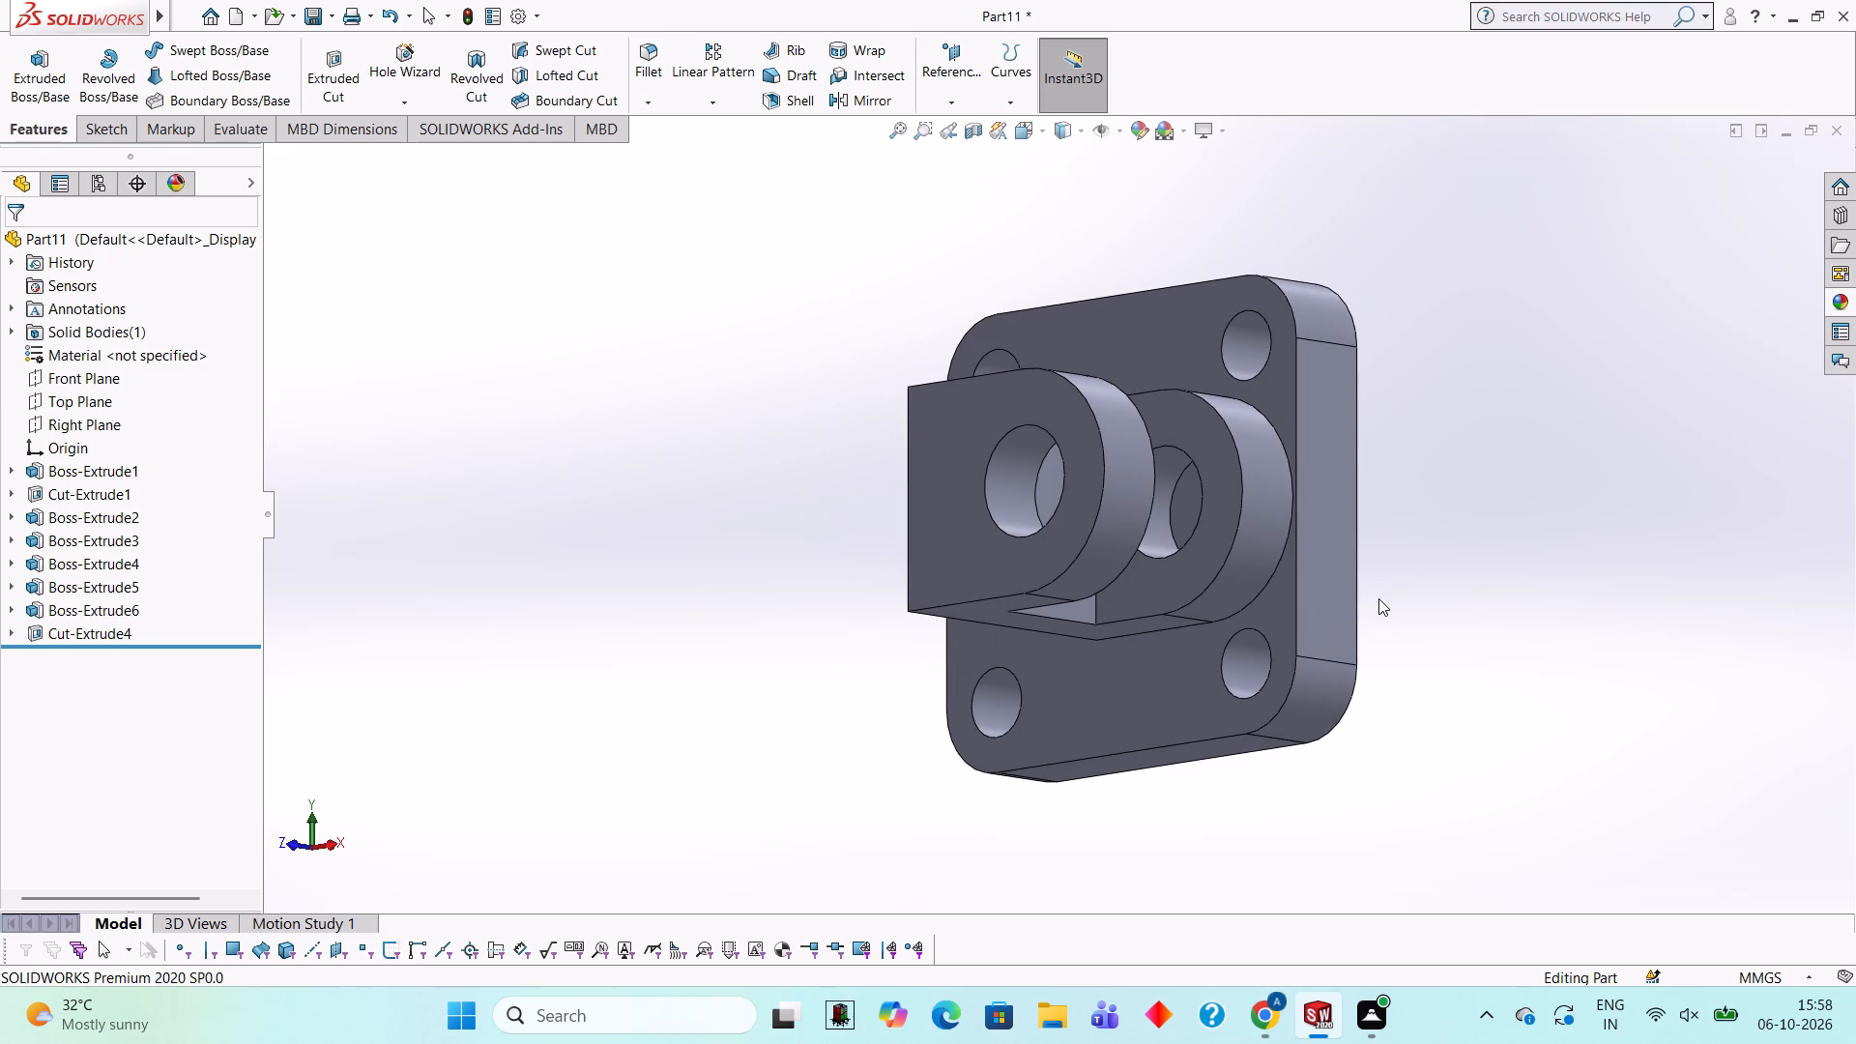
pyautogui.moveTo(1532, 464); pyautogui.dragTo(1597, 490, button='middle')
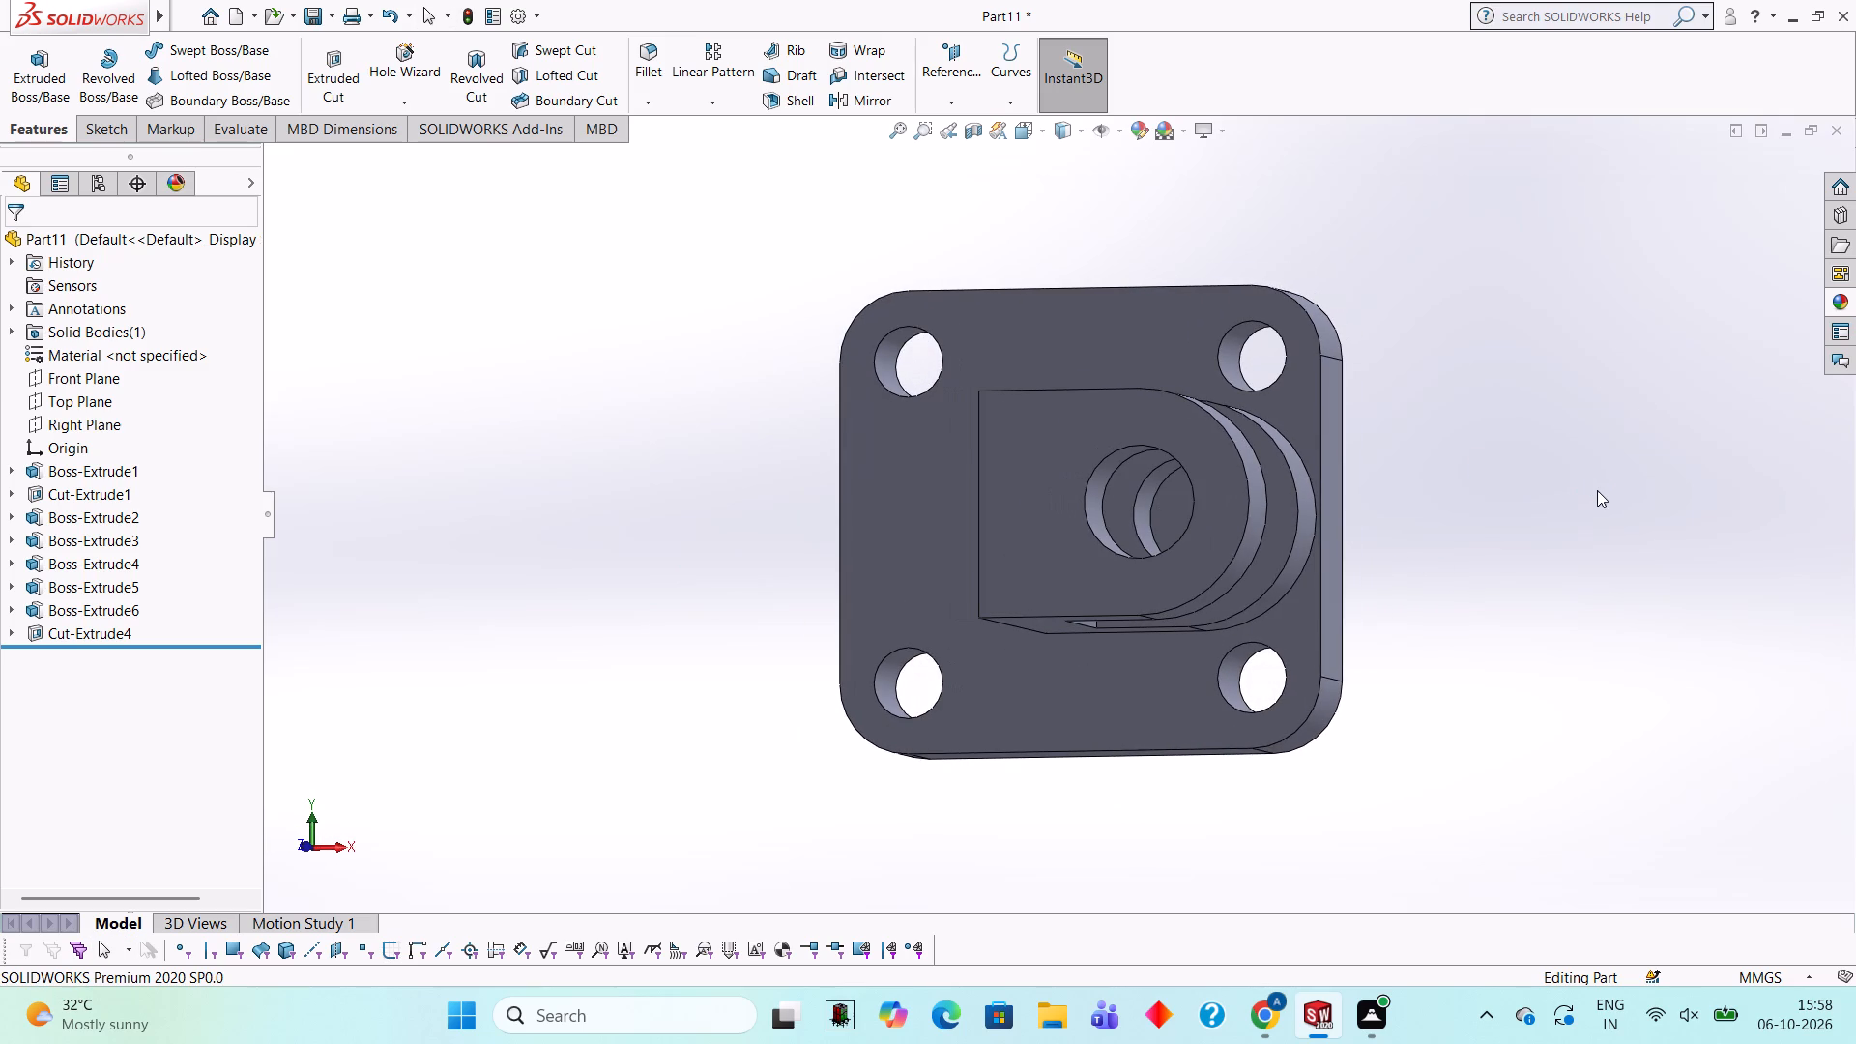
pyautogui.moveTo(1450, 600); pyautogui.dragTo(1503, 390, button='middle')
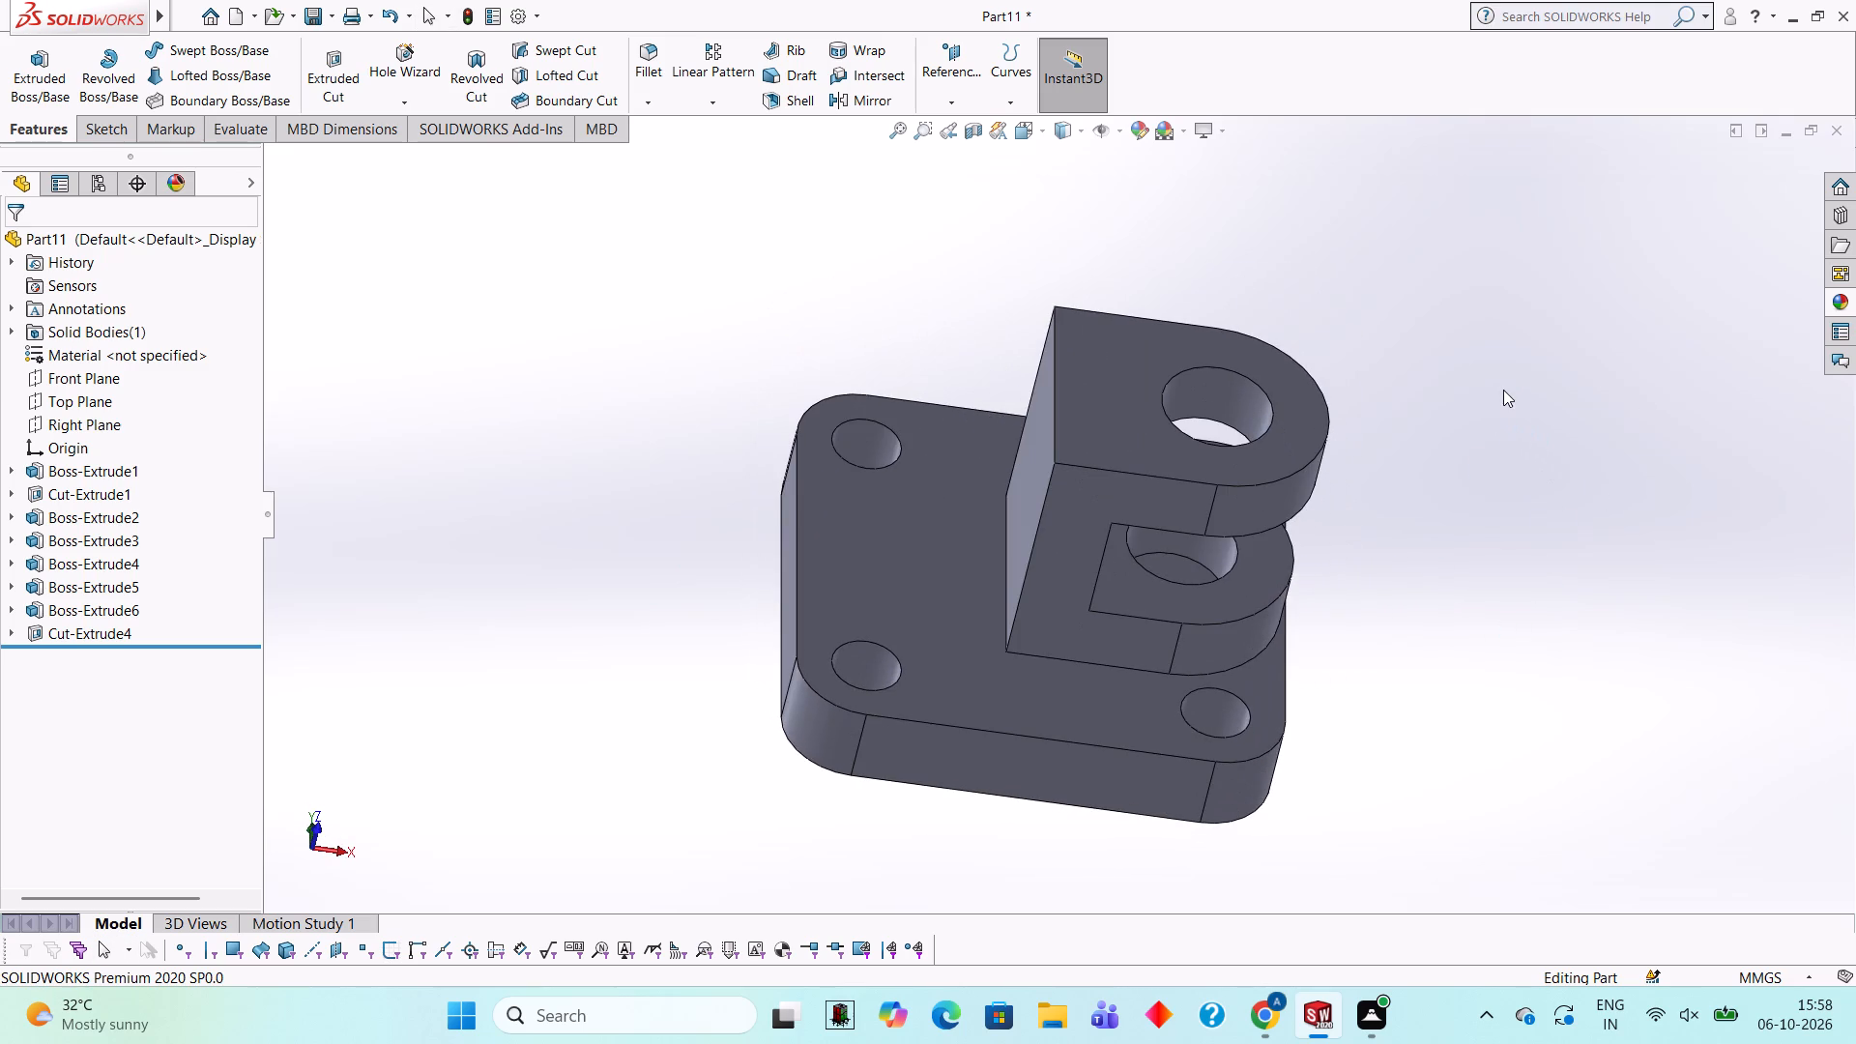
# Open a new sketch on the C-shaped side face of the wall and arms and view it face-on.
pyautogui.click(1054, 600)
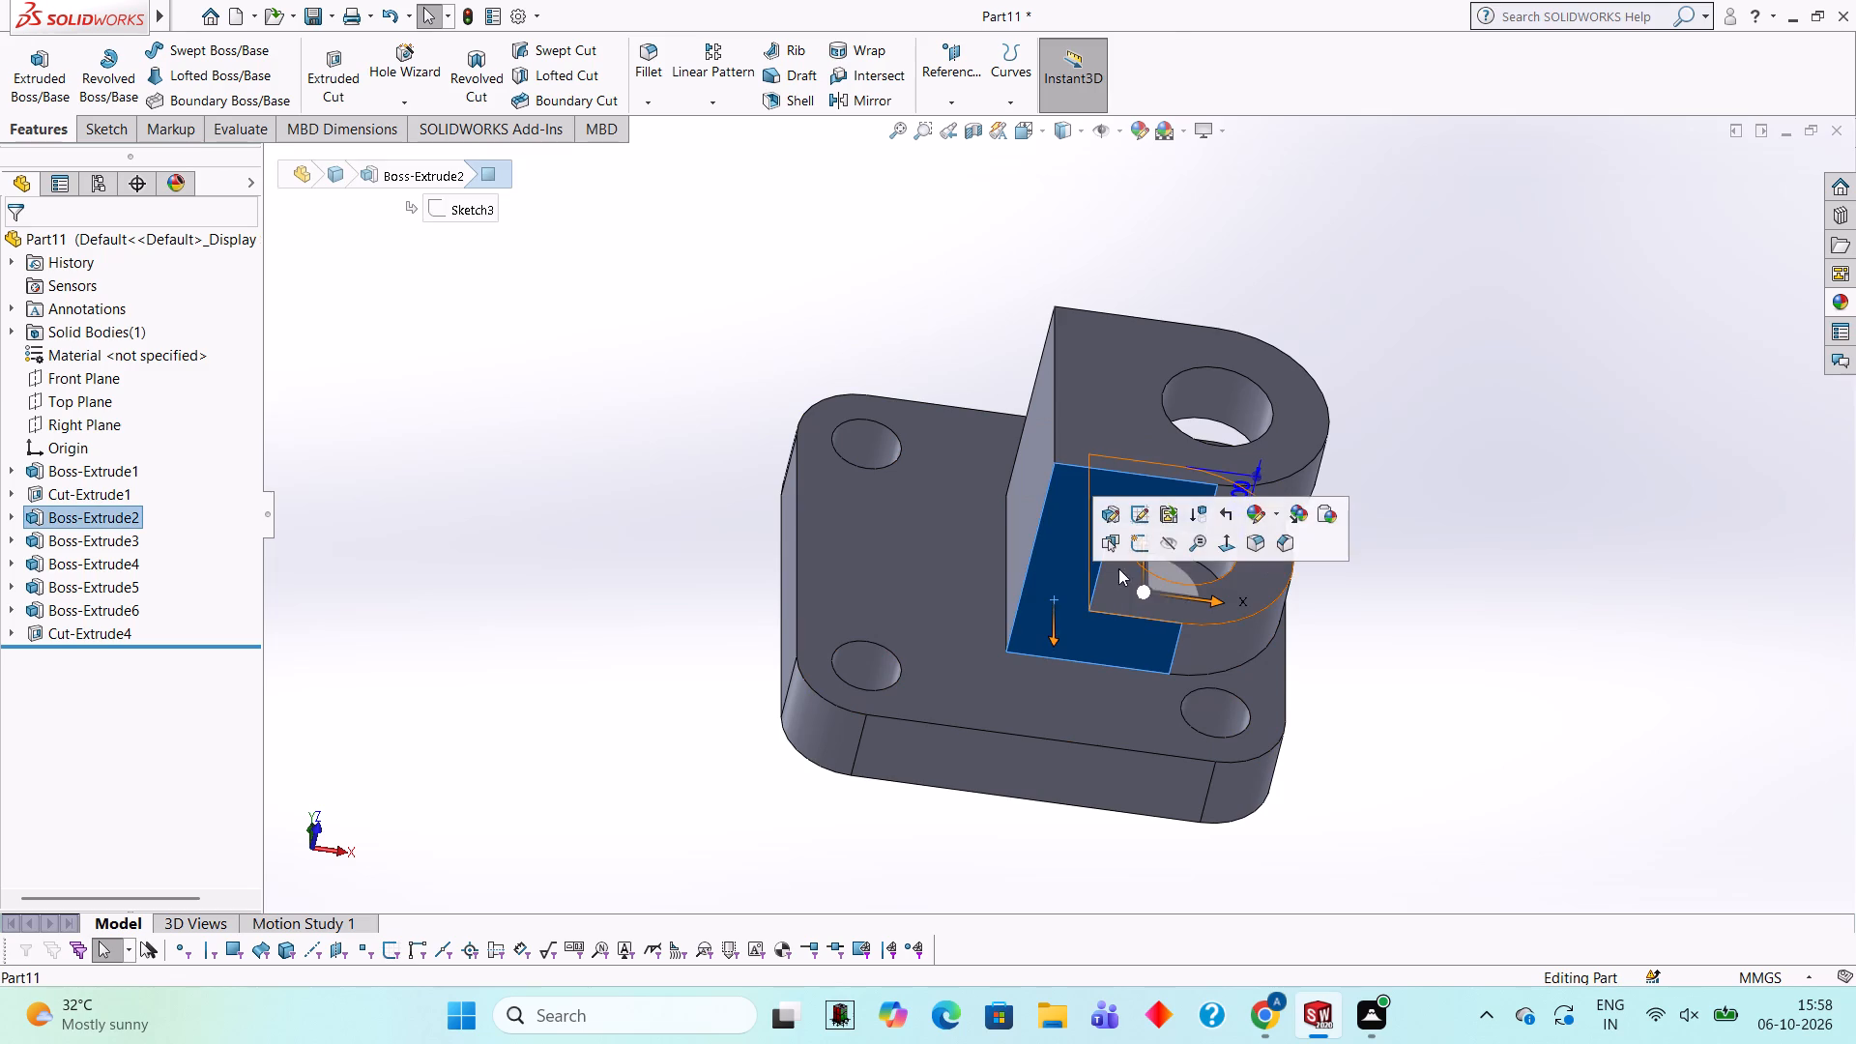
pyautogui.click(1139, 545)
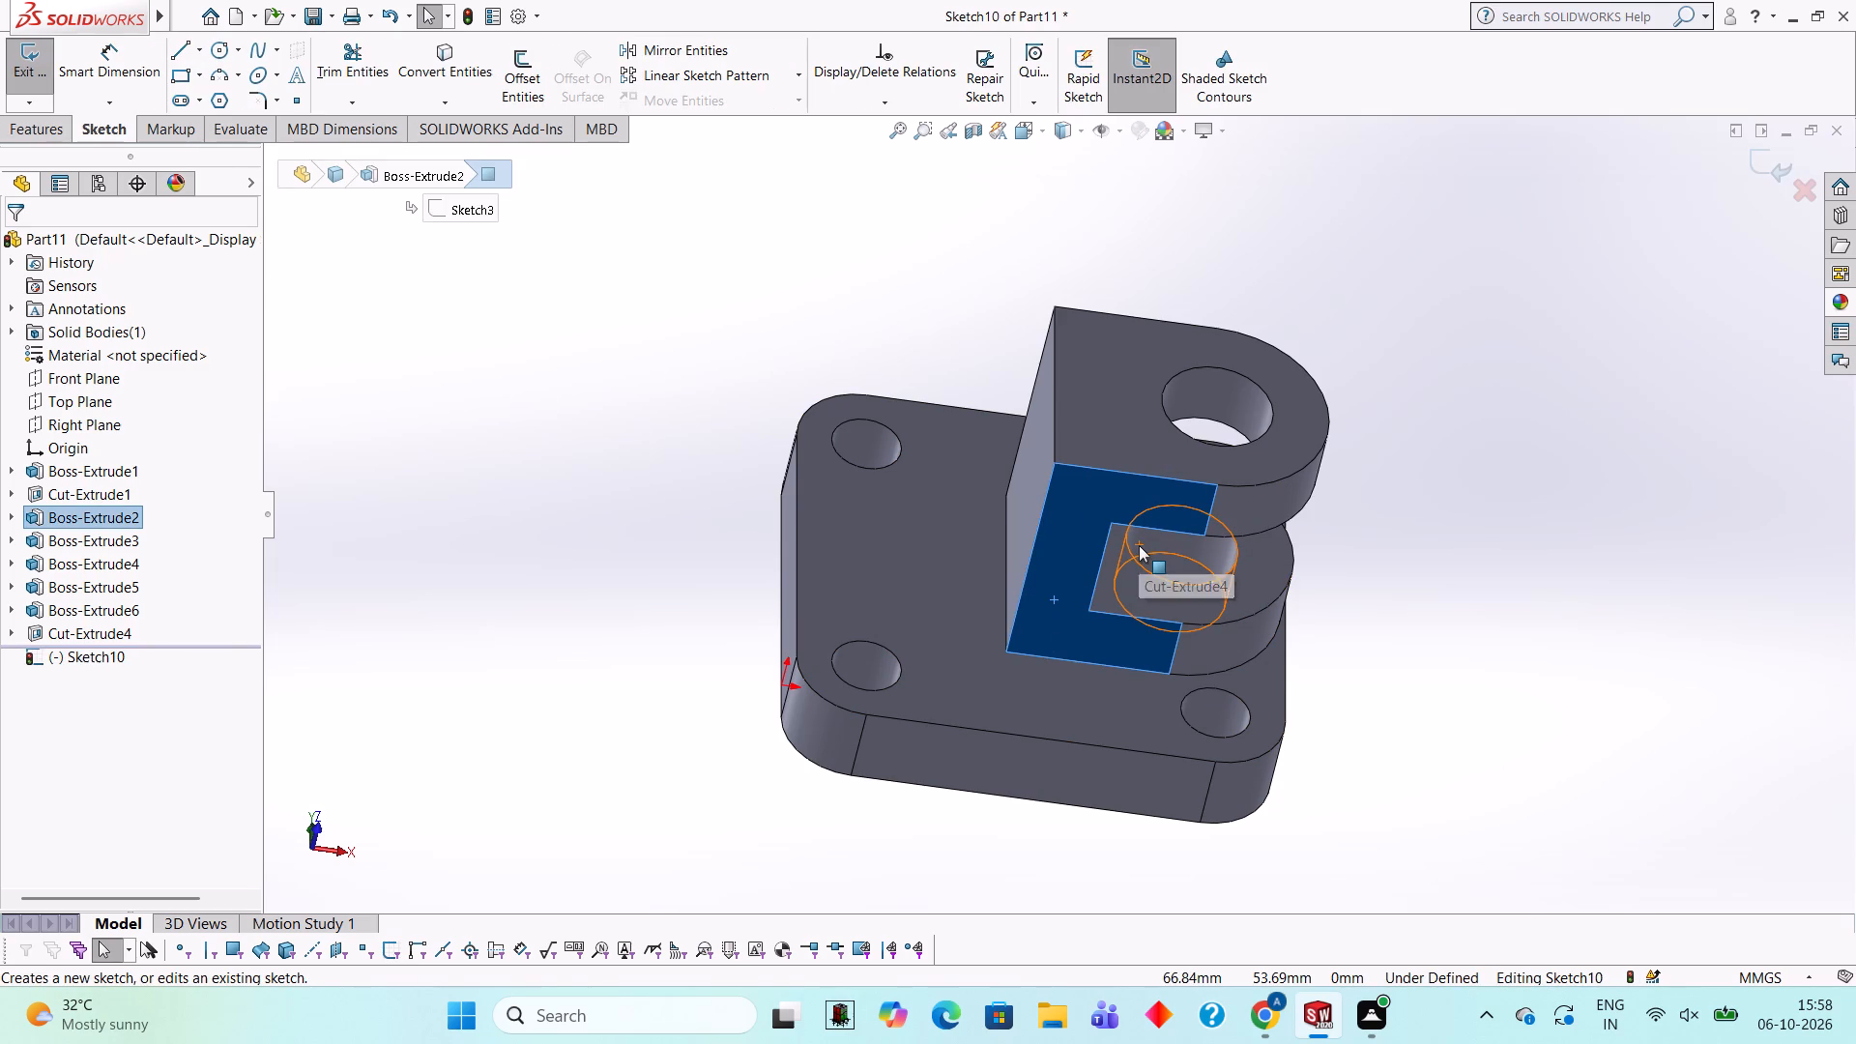
pyautogui.hotkey('ctrl', '8')
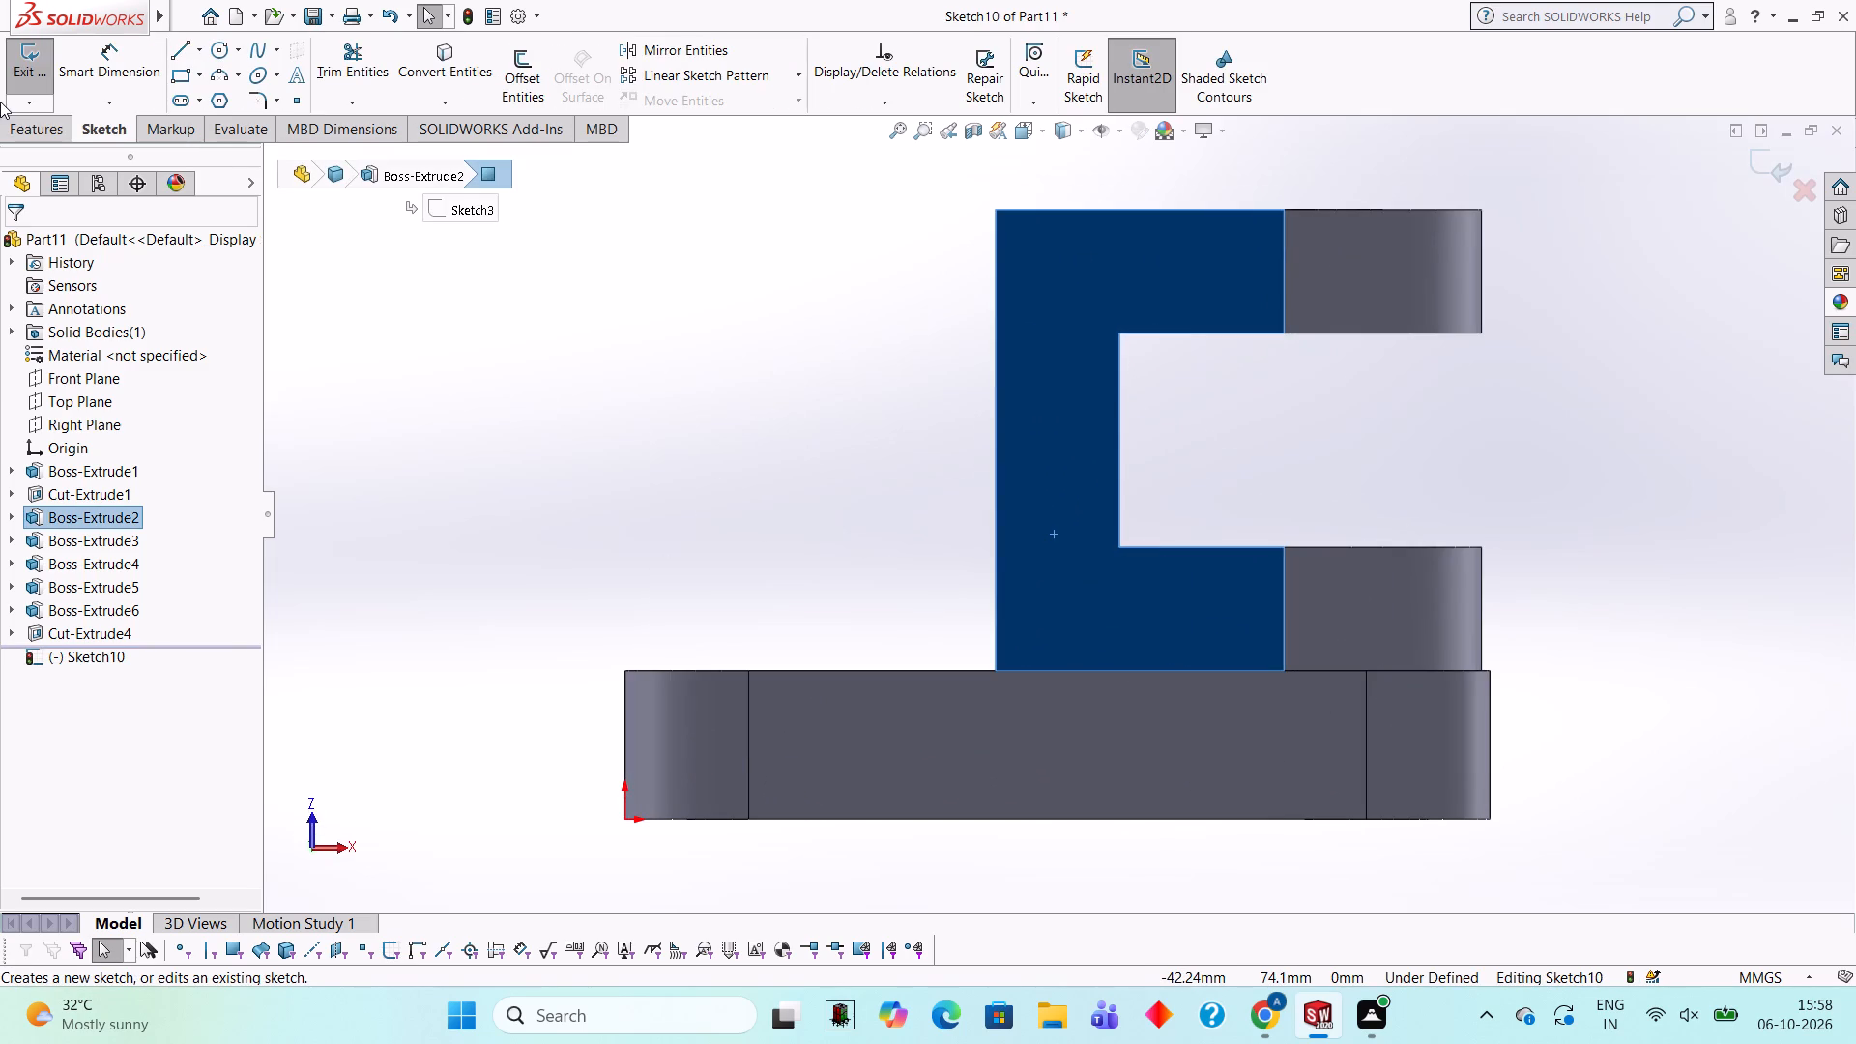
# Sketch a vertical line along the wall's full-height outer edge, from its top corner down to the base plate's top face.
pyautogui.click(176, 55)
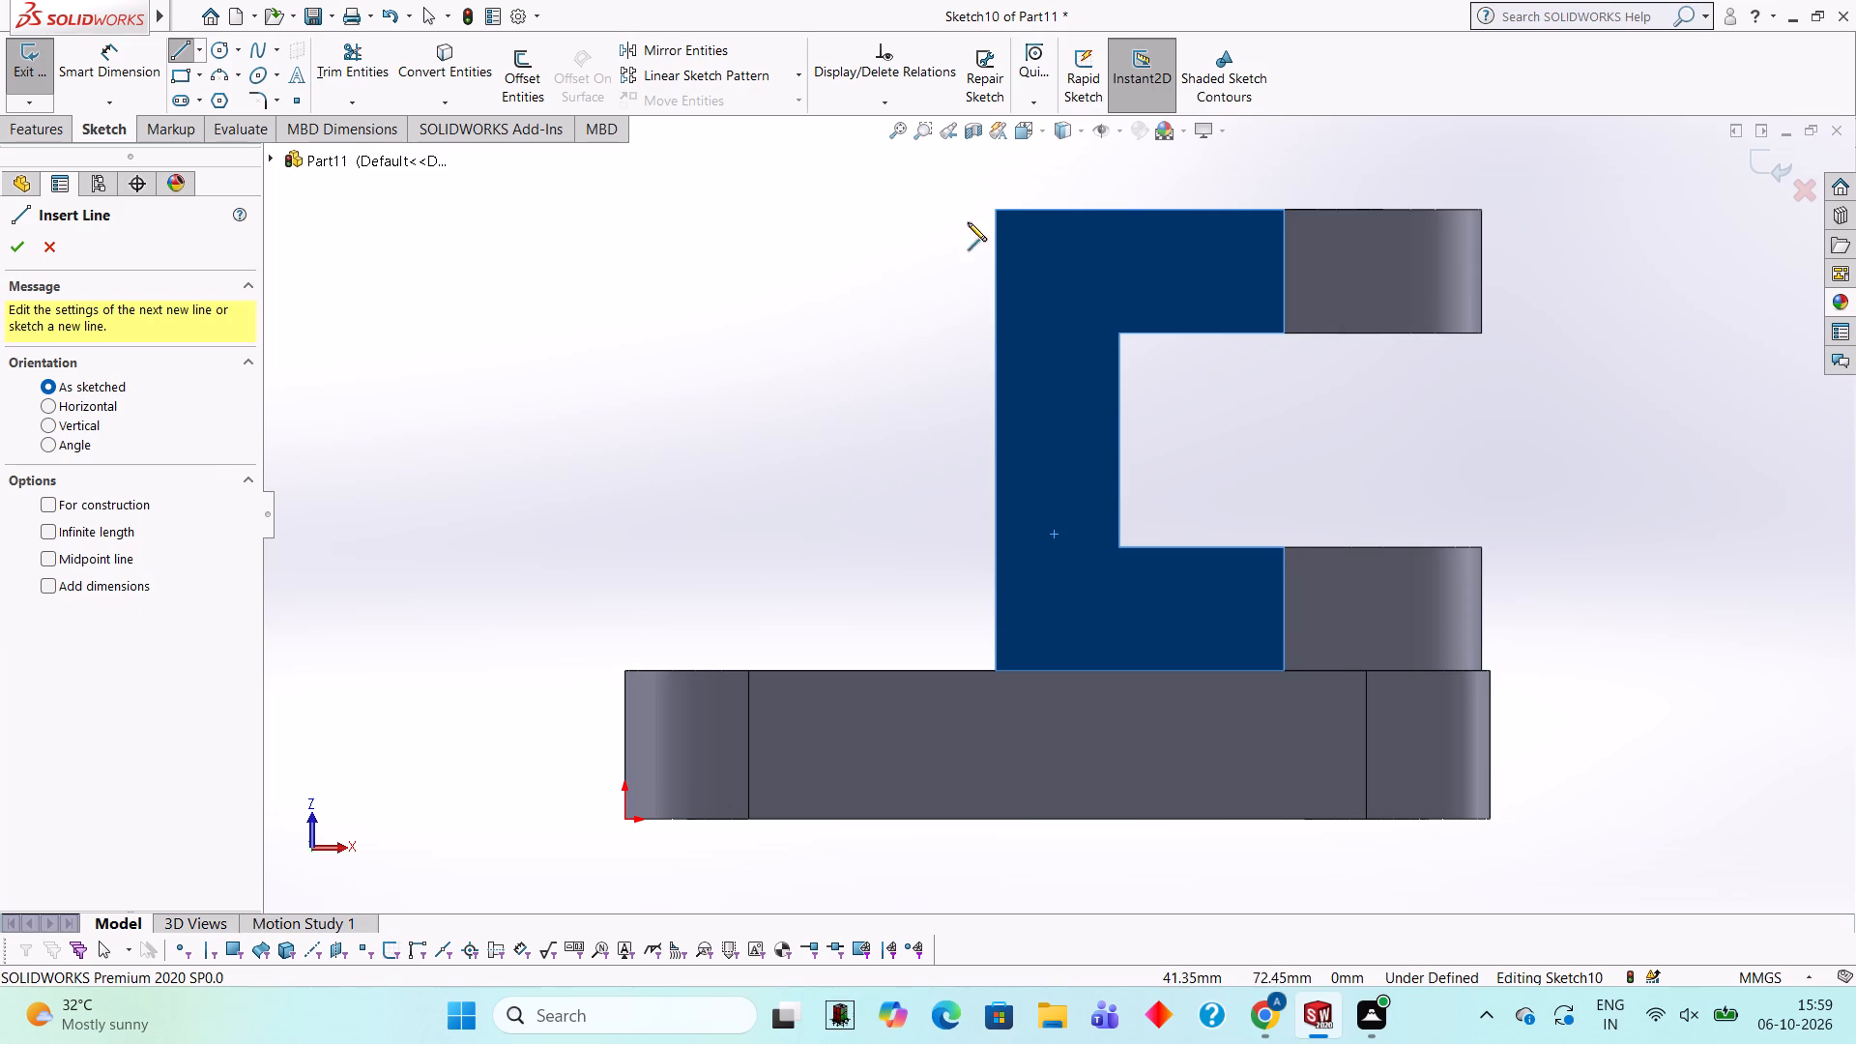
pyautogui.click(998, 208)
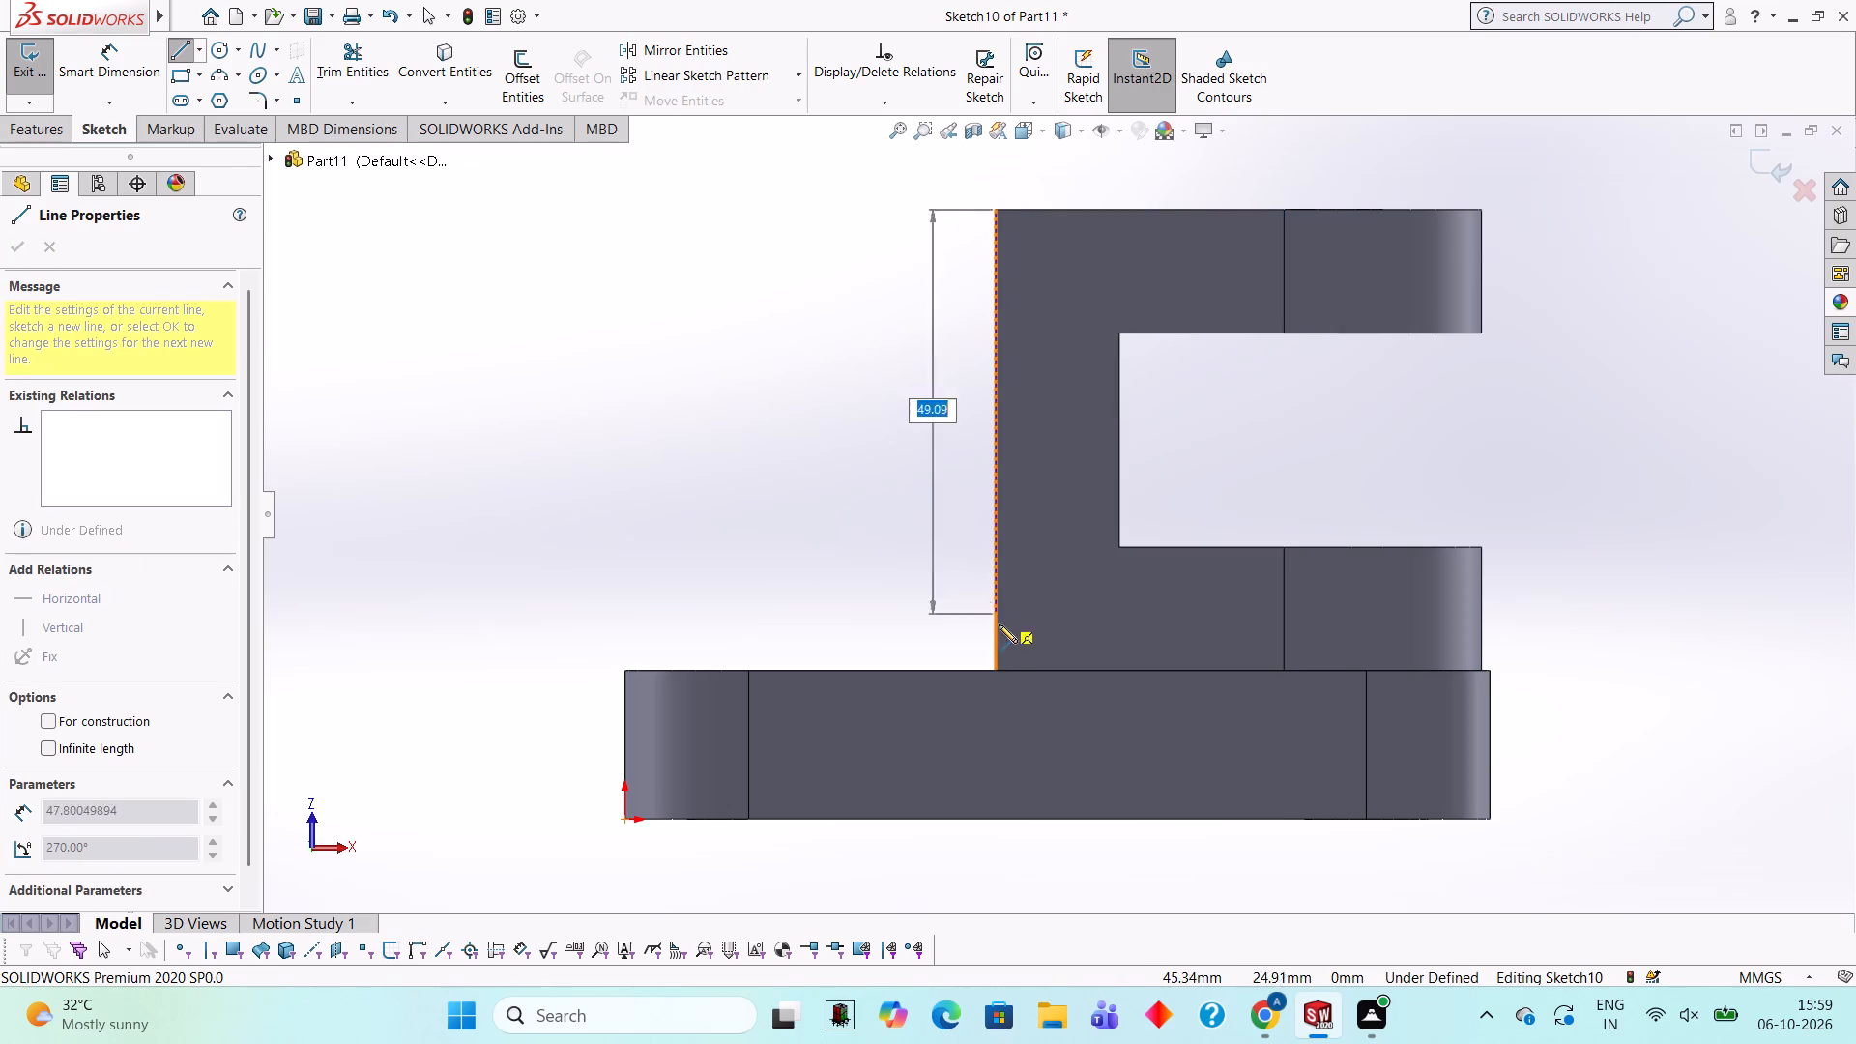
pyautogui.click(998, 672)
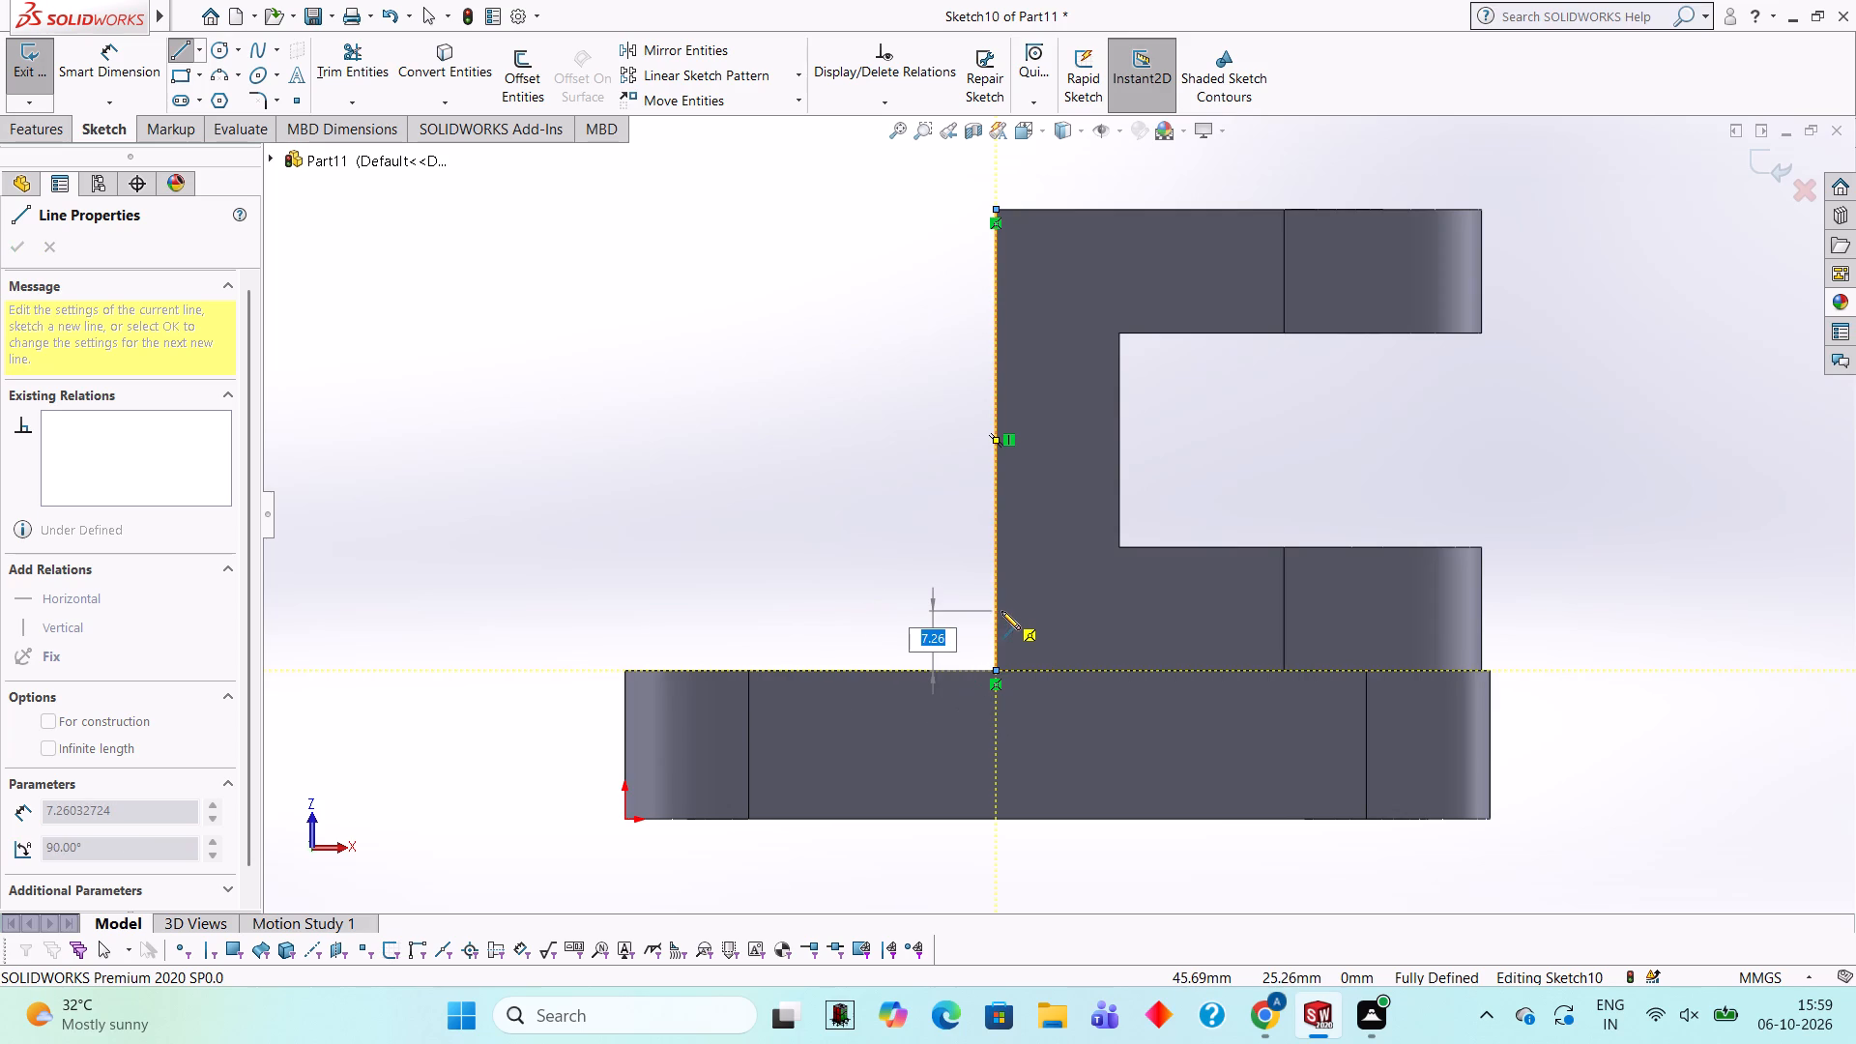
pyautogui.press('Escape')
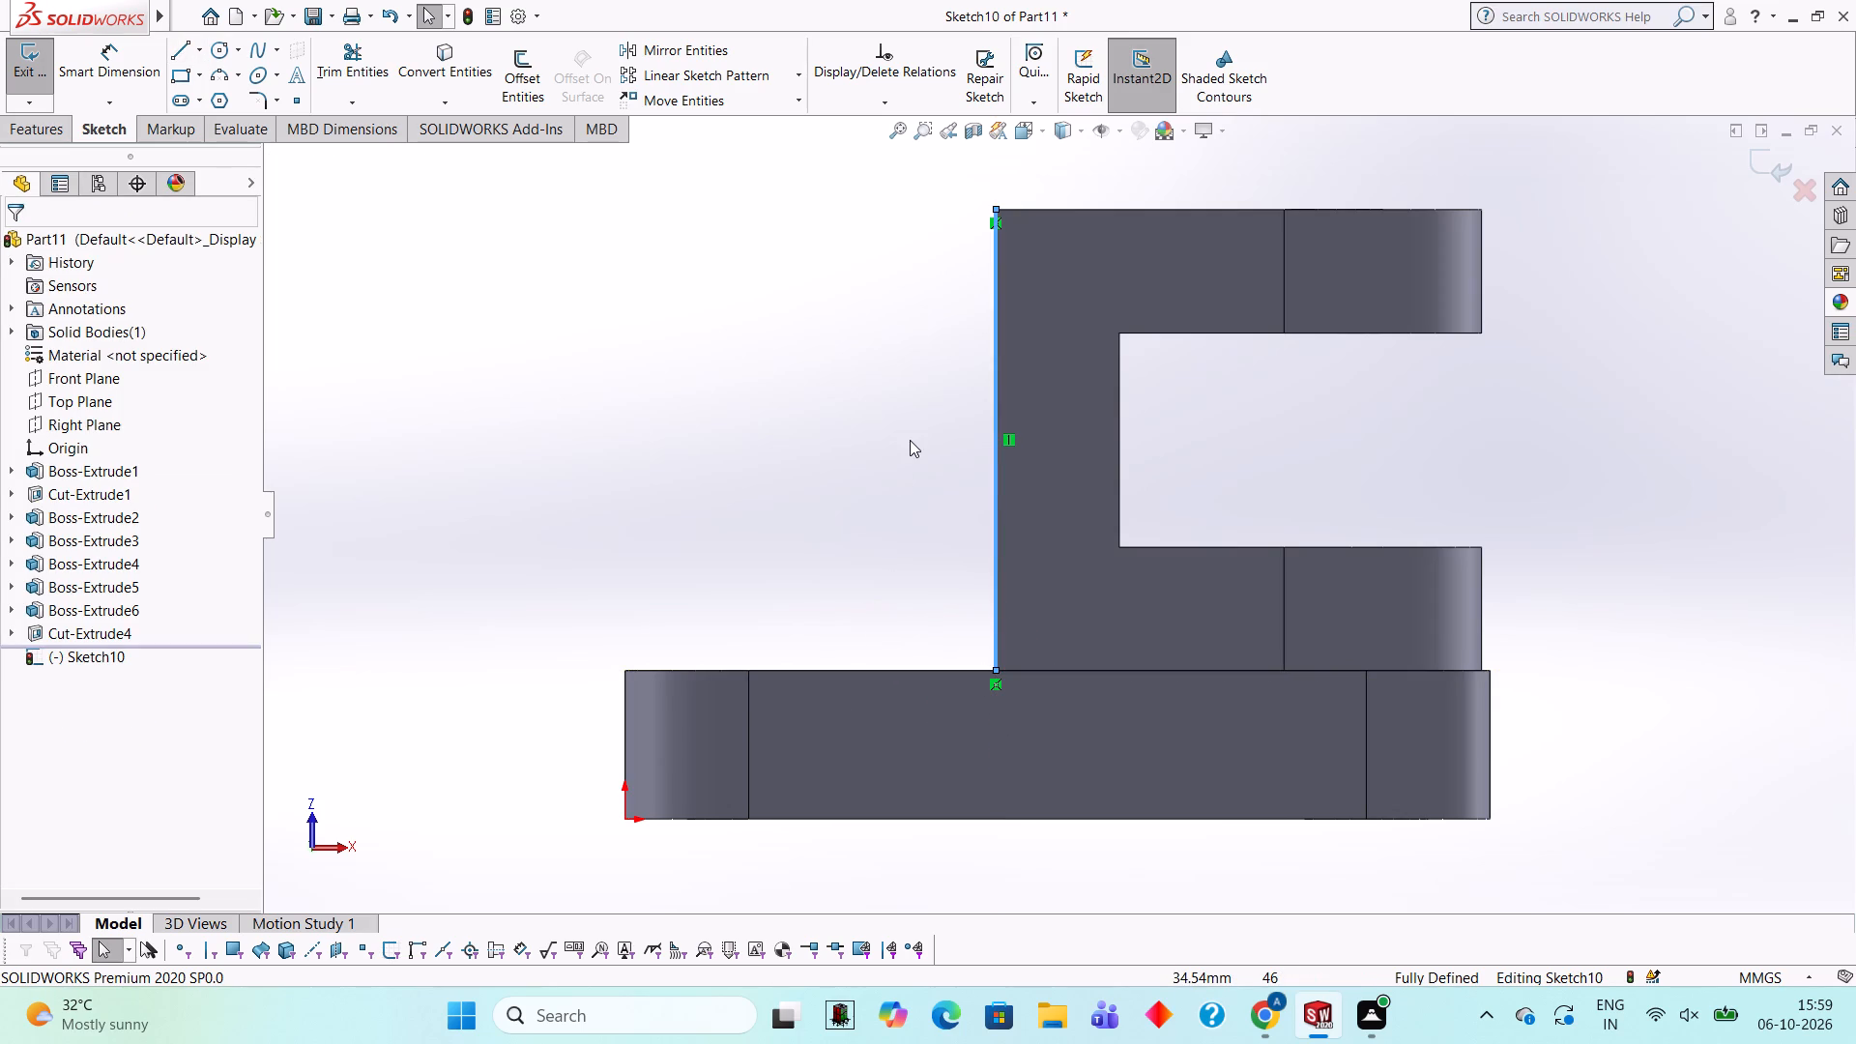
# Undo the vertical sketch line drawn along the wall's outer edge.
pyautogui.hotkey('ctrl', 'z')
# Examine the bracket from an oblique angle, inspecting the C-shaped side face and the base plate as possible sketch faces.
pyautogui.moveTo(850, 375); pyautogui.dragTo(917, 617, button='middle')
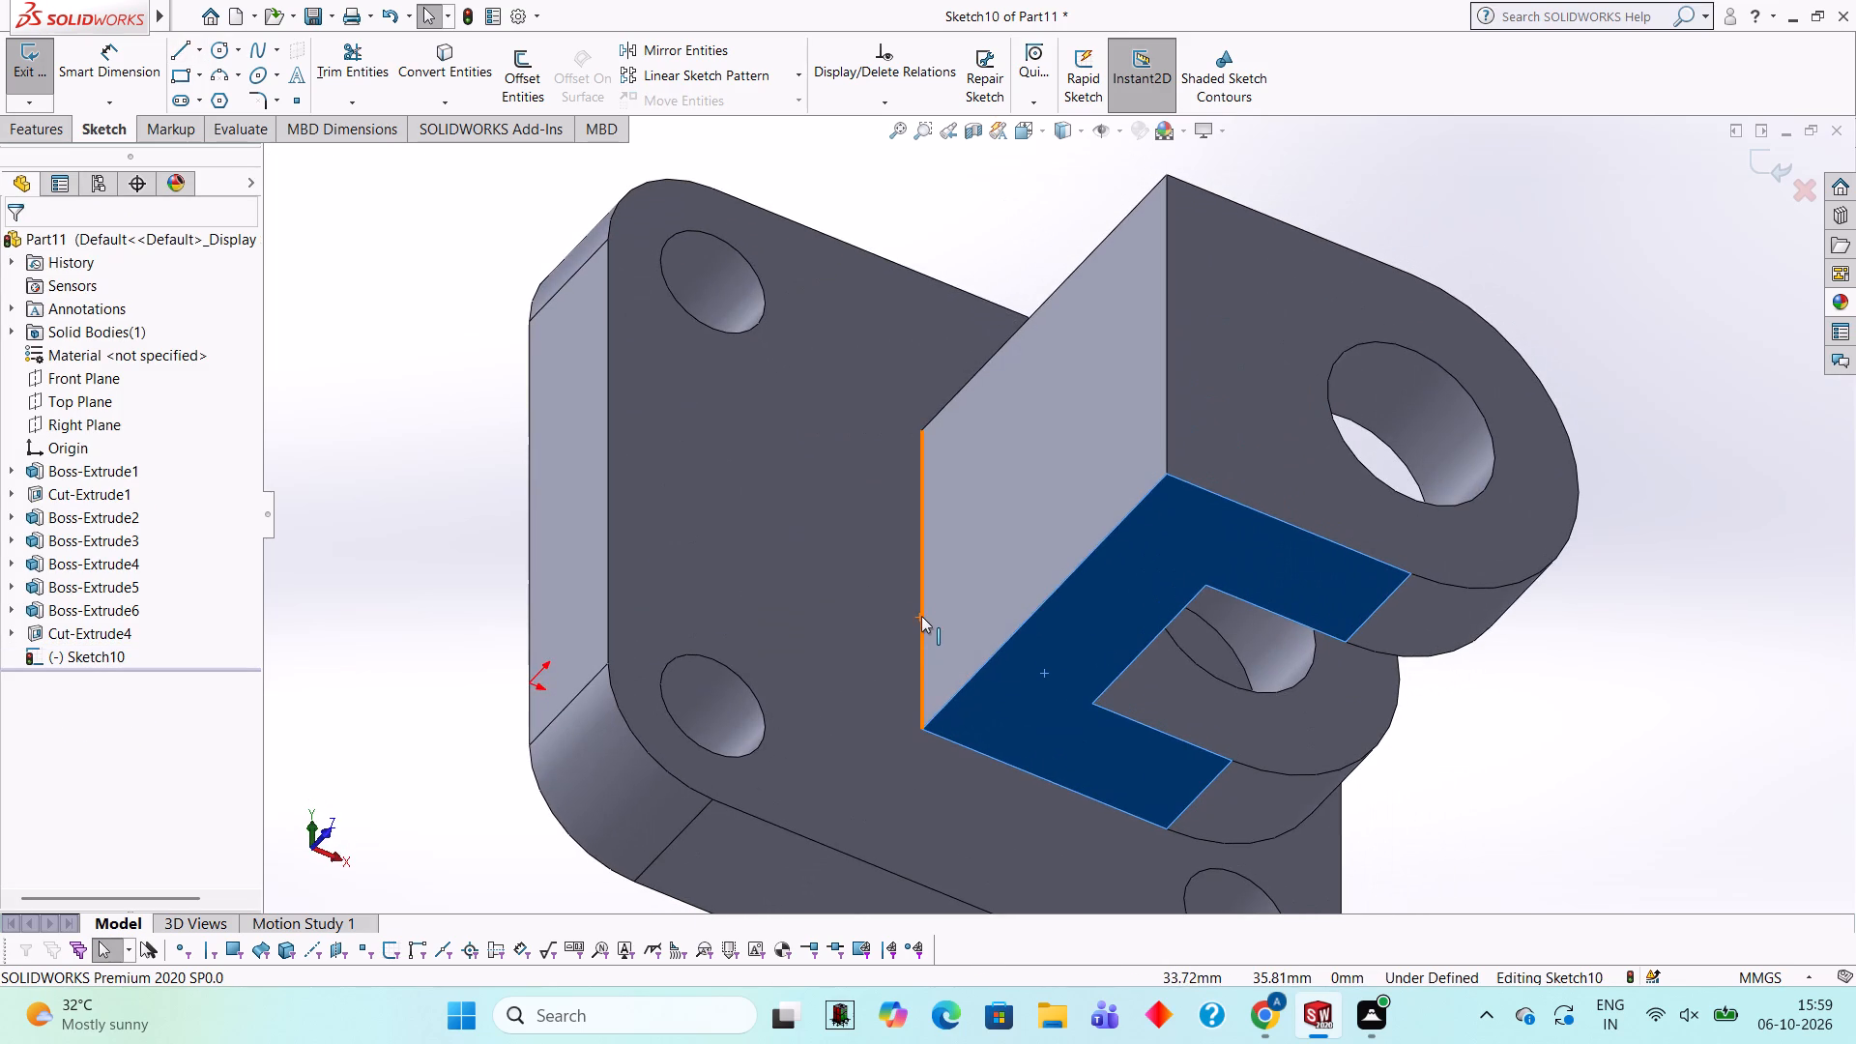
pyautogui.press('Escape')
pyautogui.moveTo(1232, 634); pyautogui.dragTo(1176, 610, button='middle')
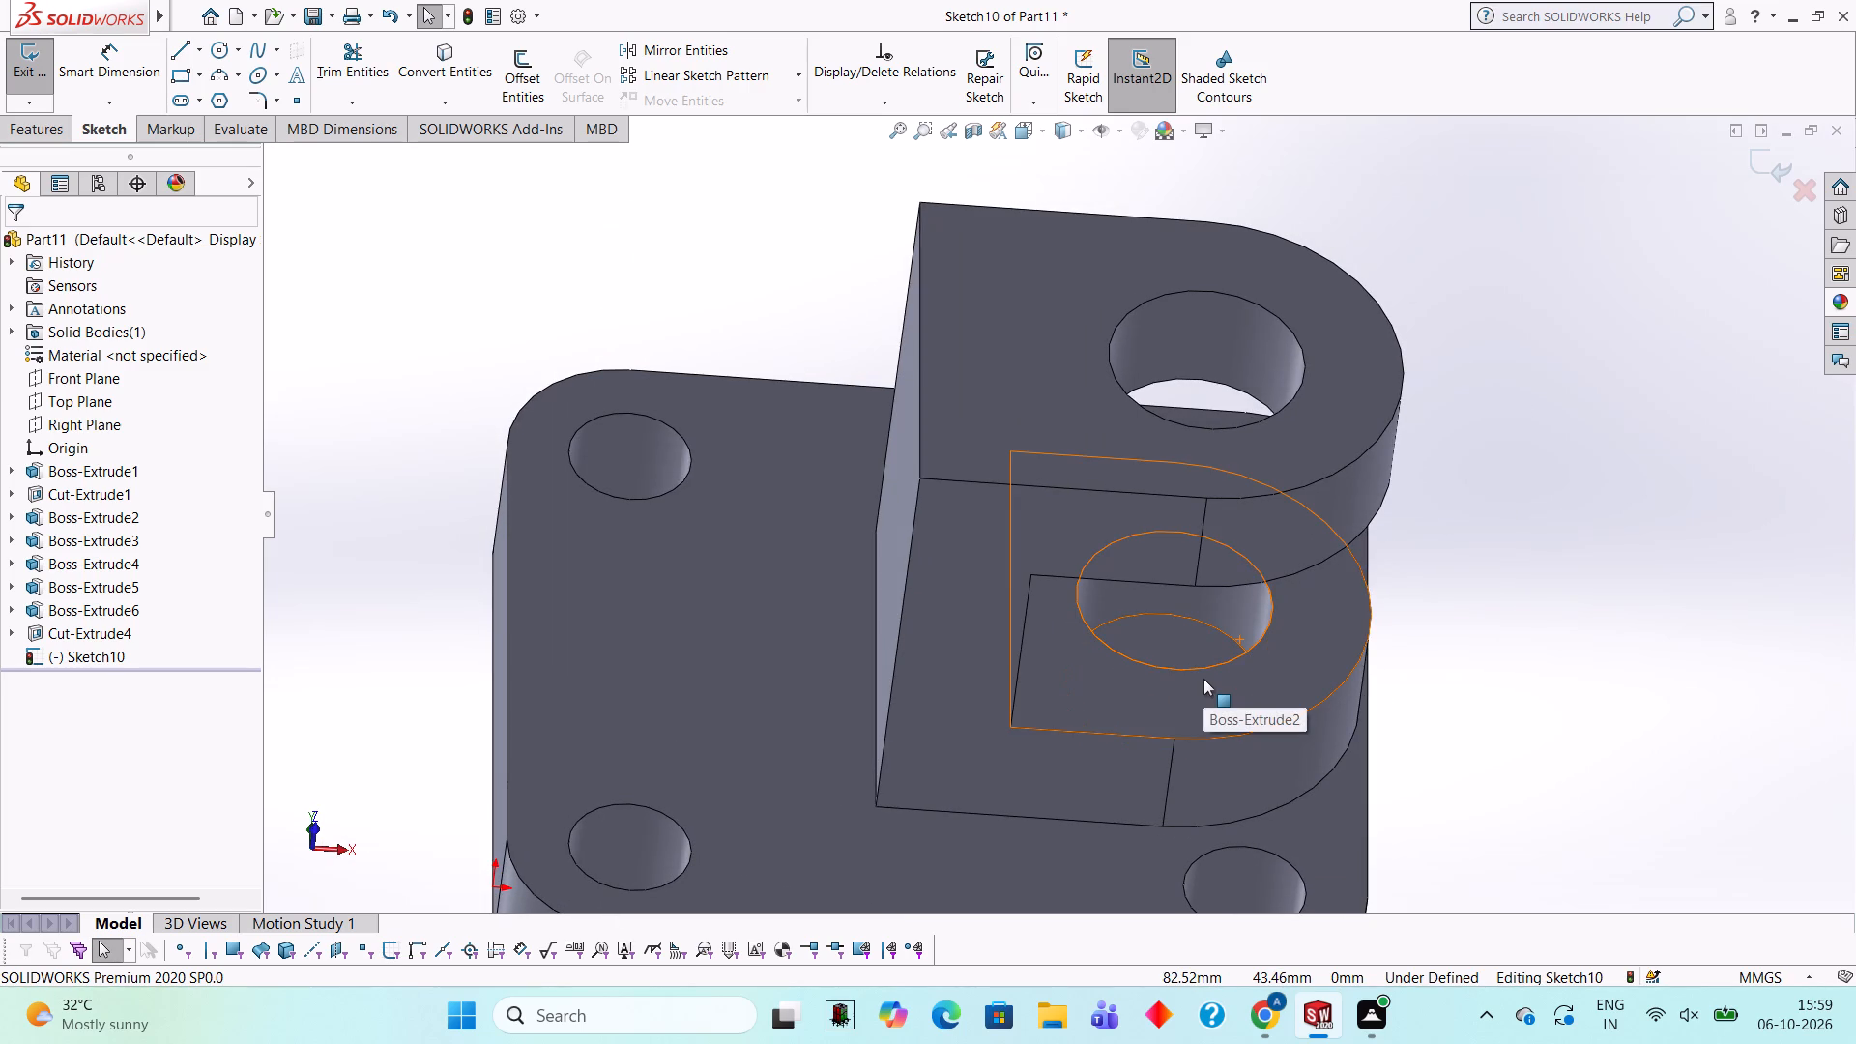
pyautogui.scroll(1, 1197, 625)
pyautogui.scroll(2, 1436, 571)
pyautogui.scroll(-1, 1436, 571)
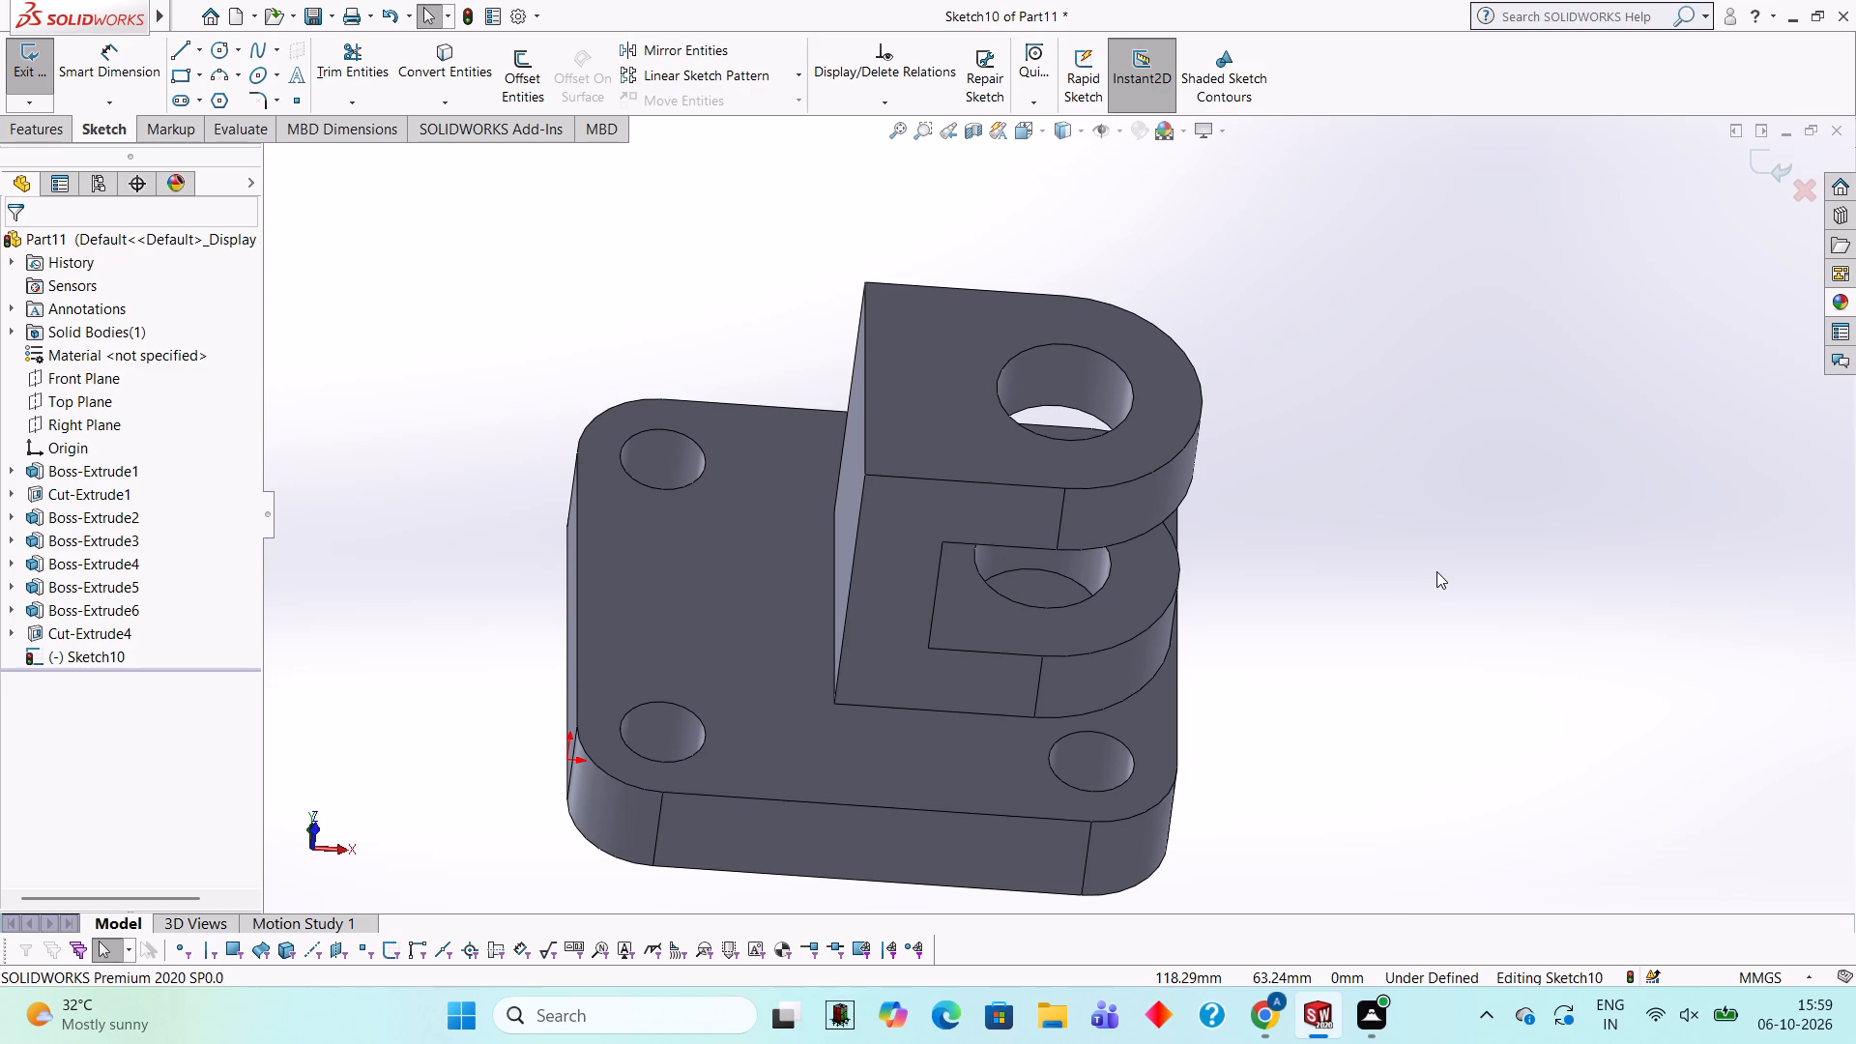
pyautogui.scroll(2, 710, 545)
pyautogui.scroll(-1, 710, 545)
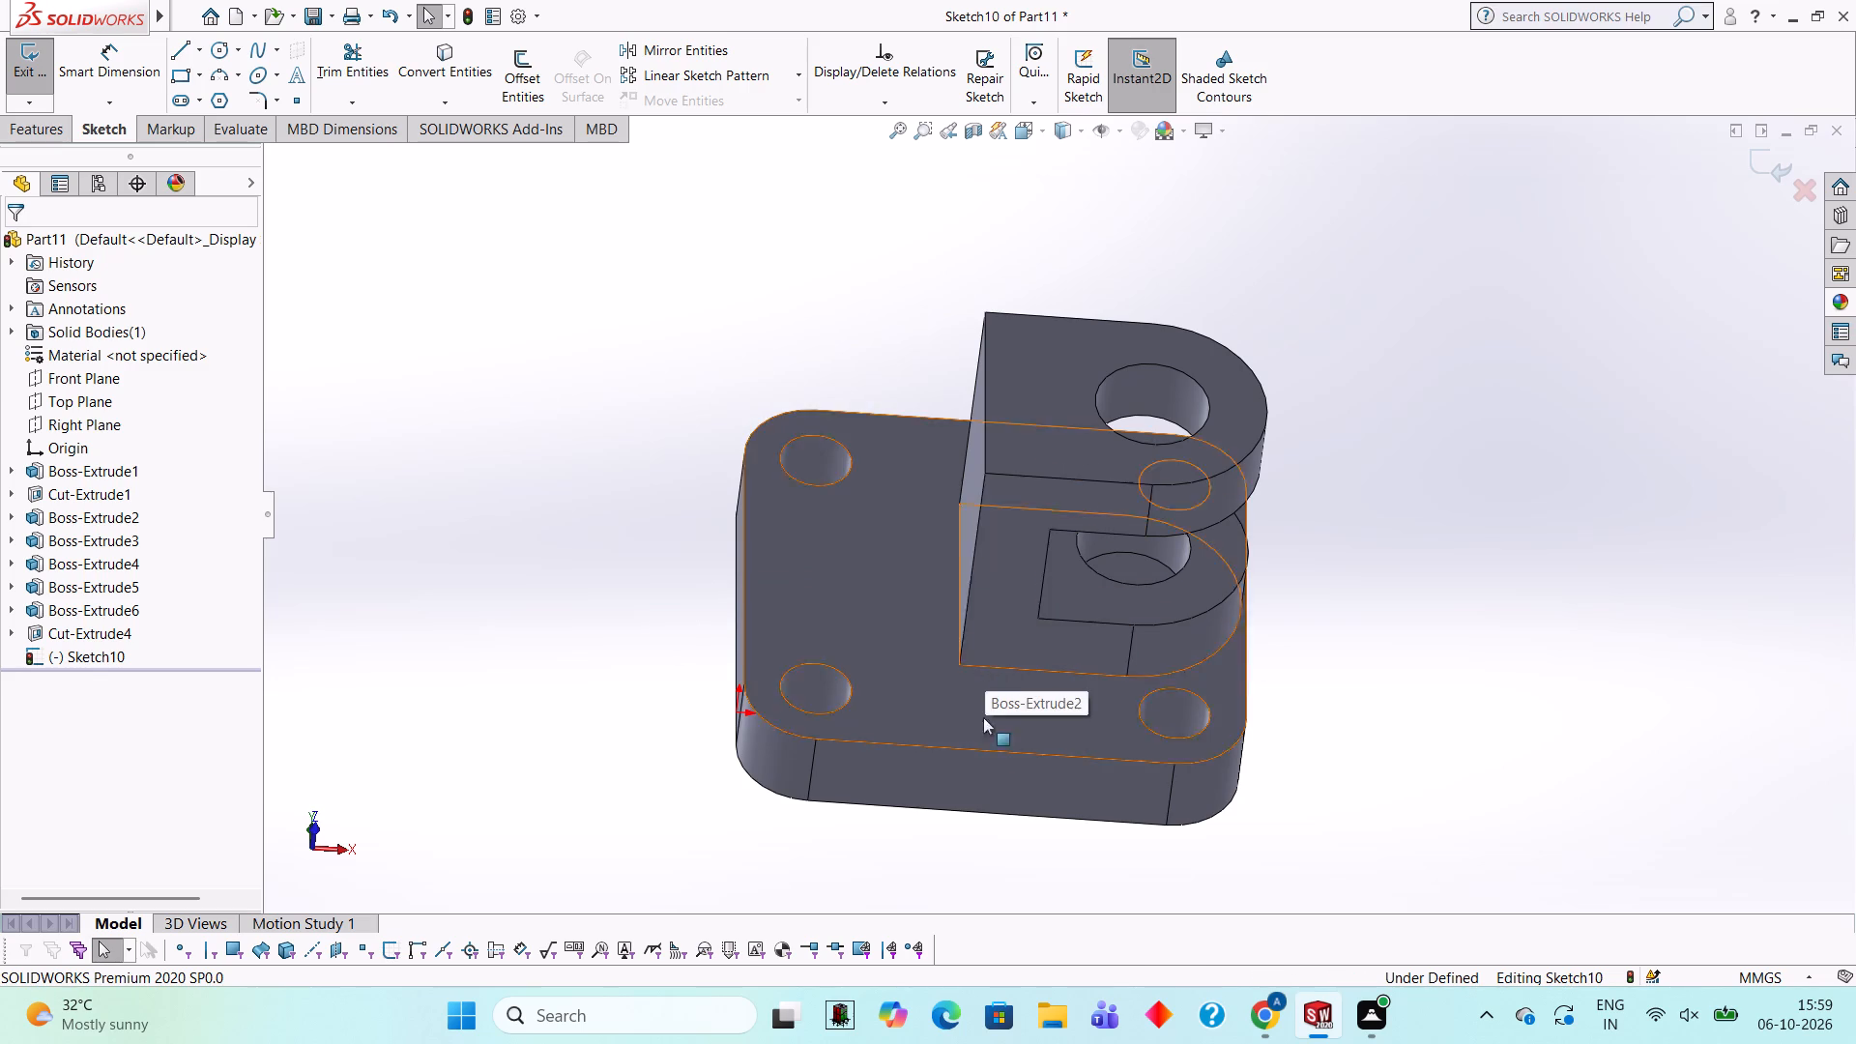
pyautogui.click(977, 616)
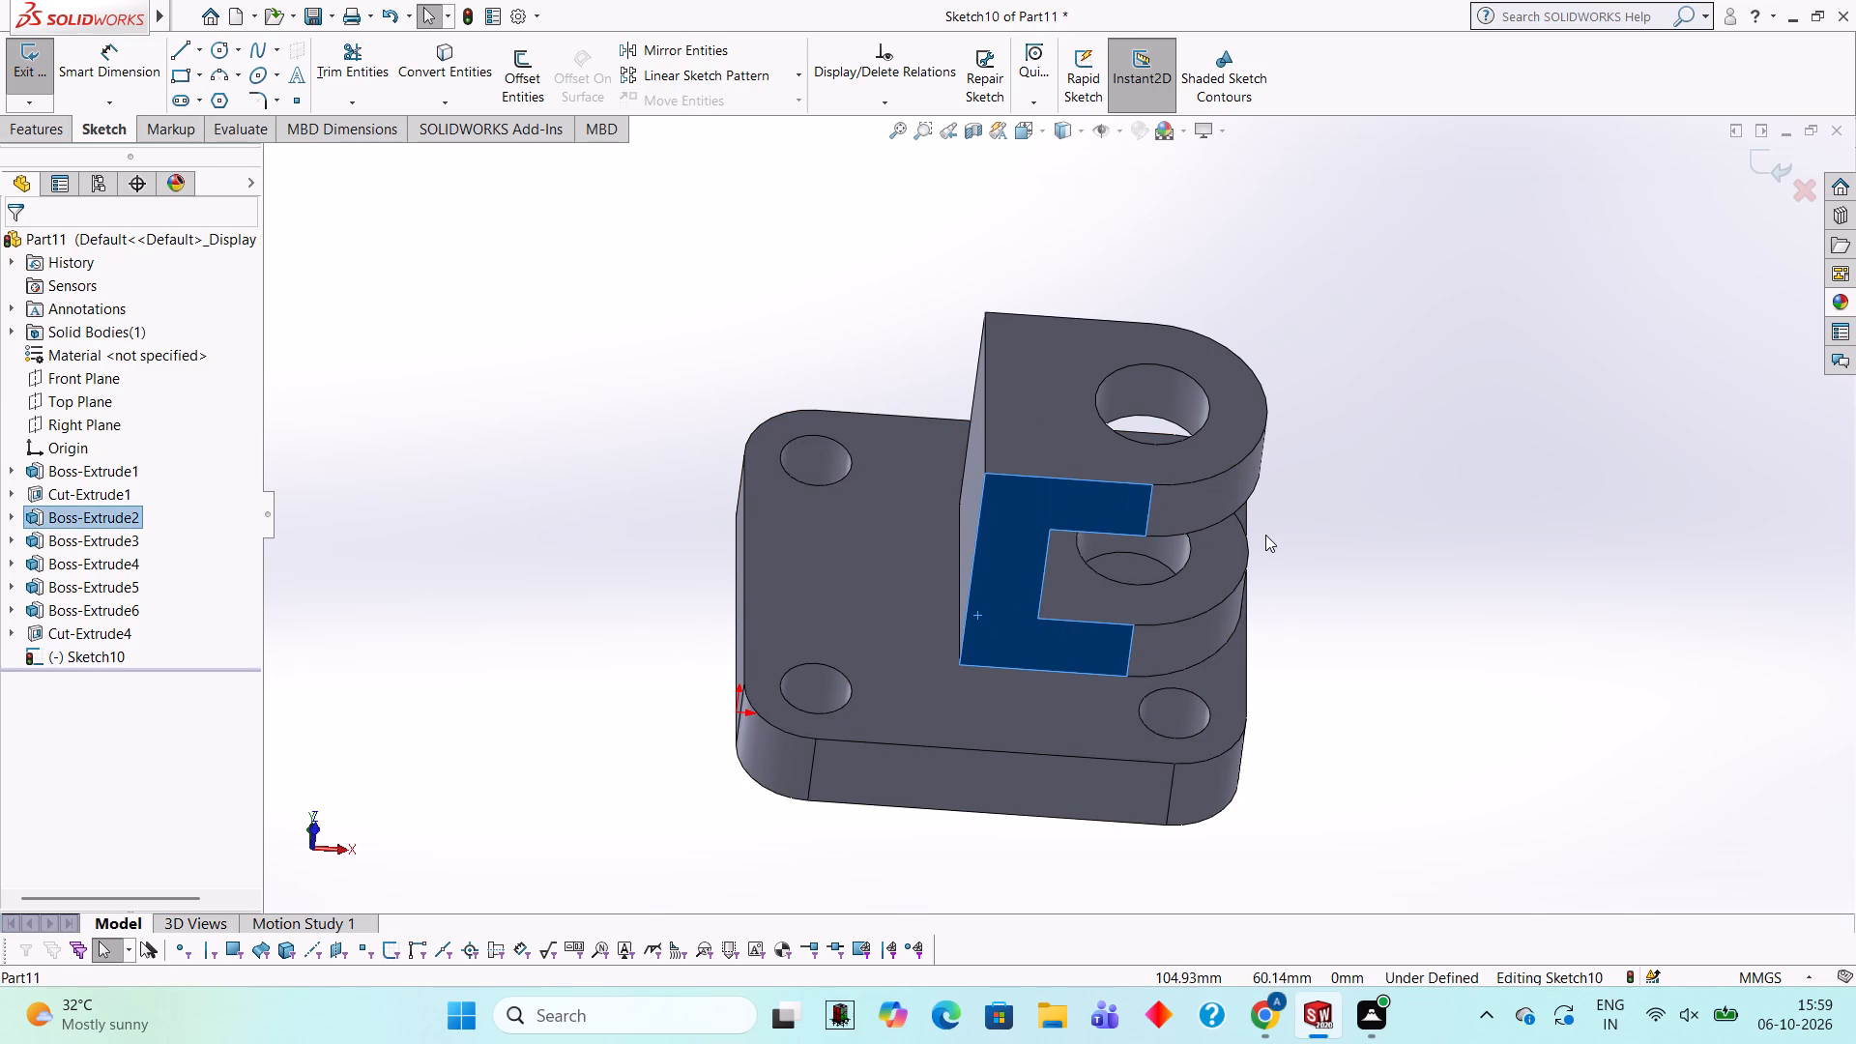
pyautogui.press('Escape')
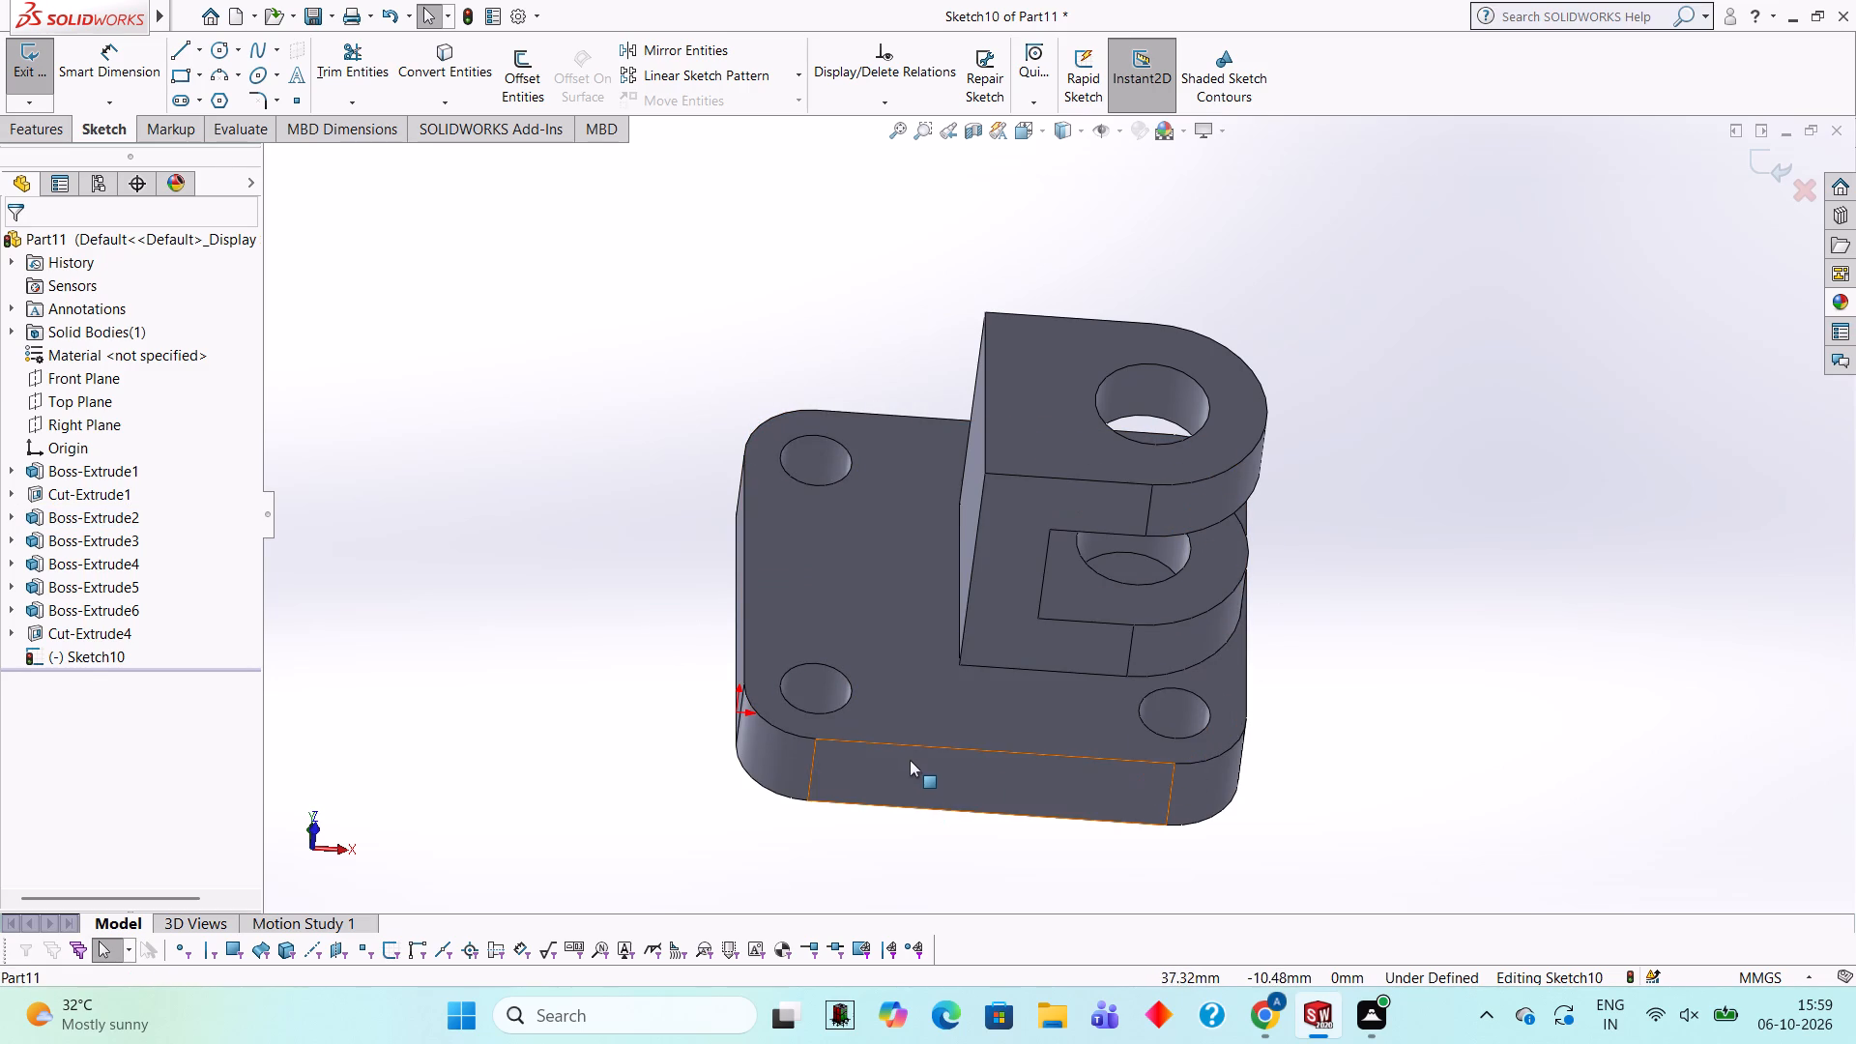
pyautogui.click(910, 760)
pyautogui.press('Escape')
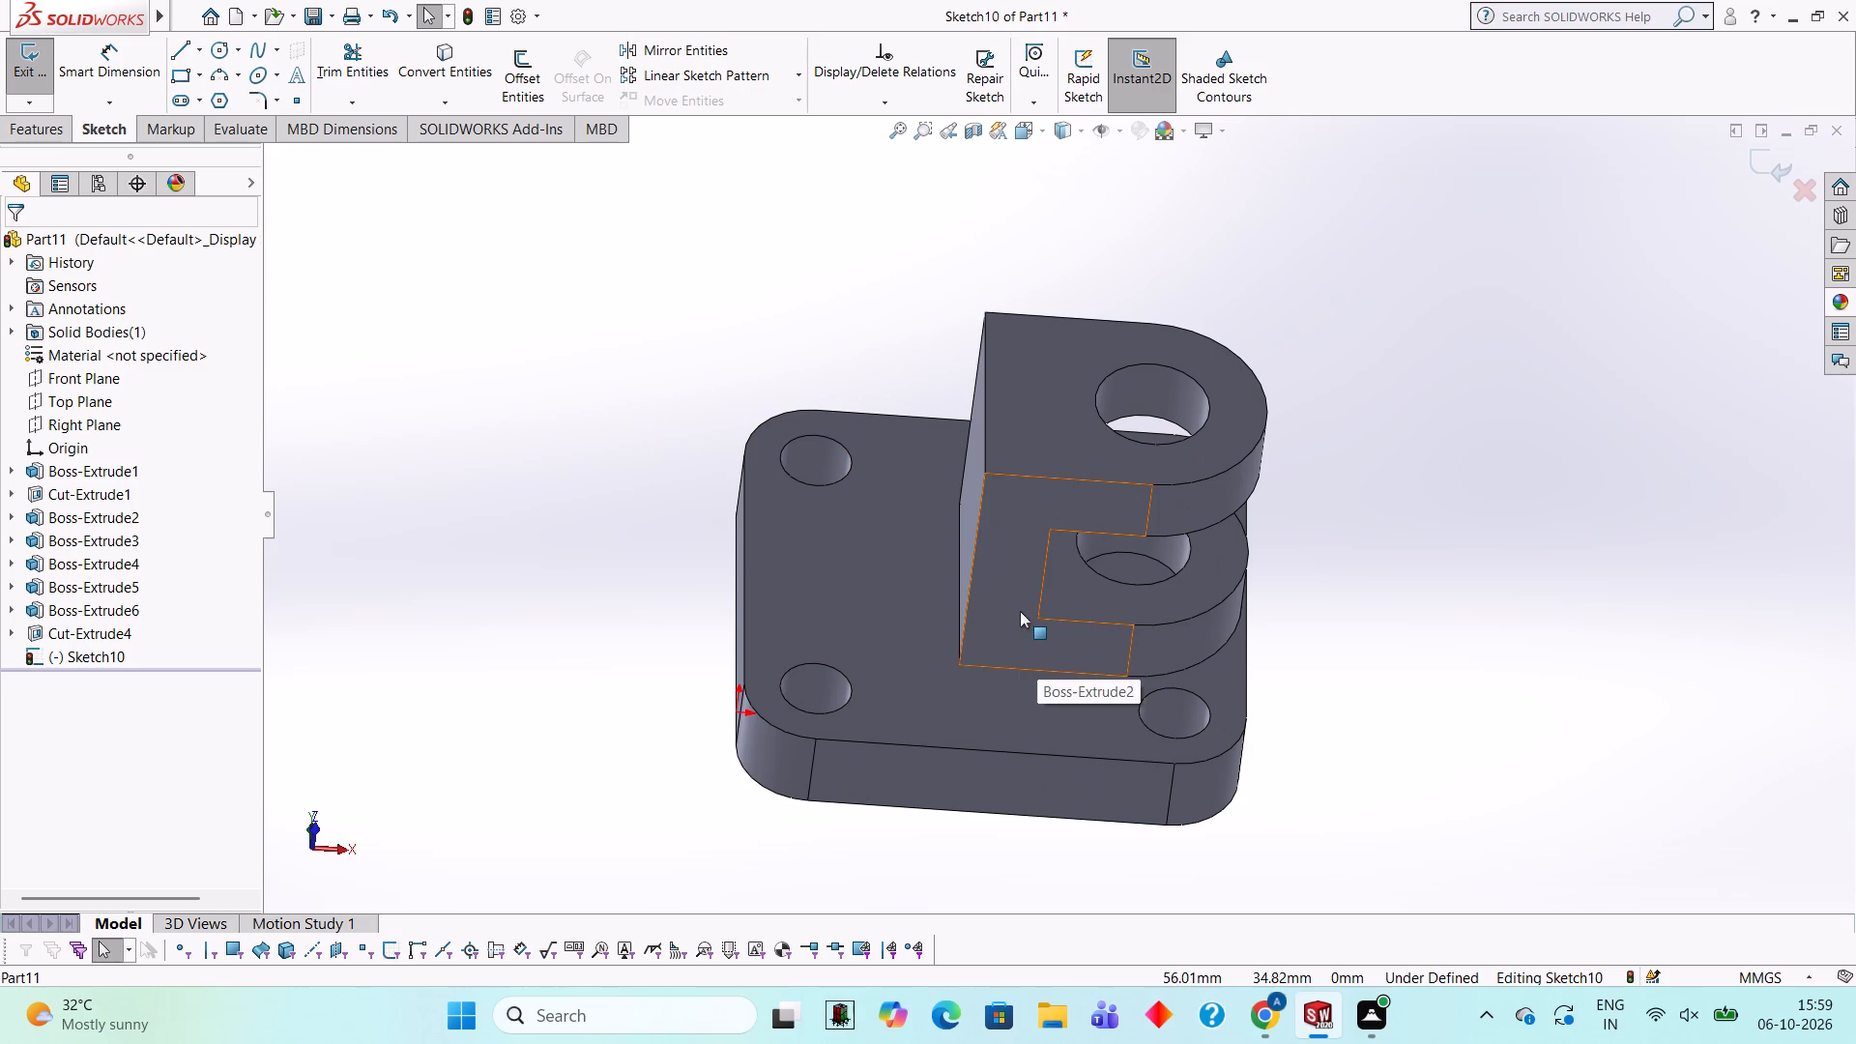
pyautogui.click(1009, 599)
pyautogui.press('Escape')
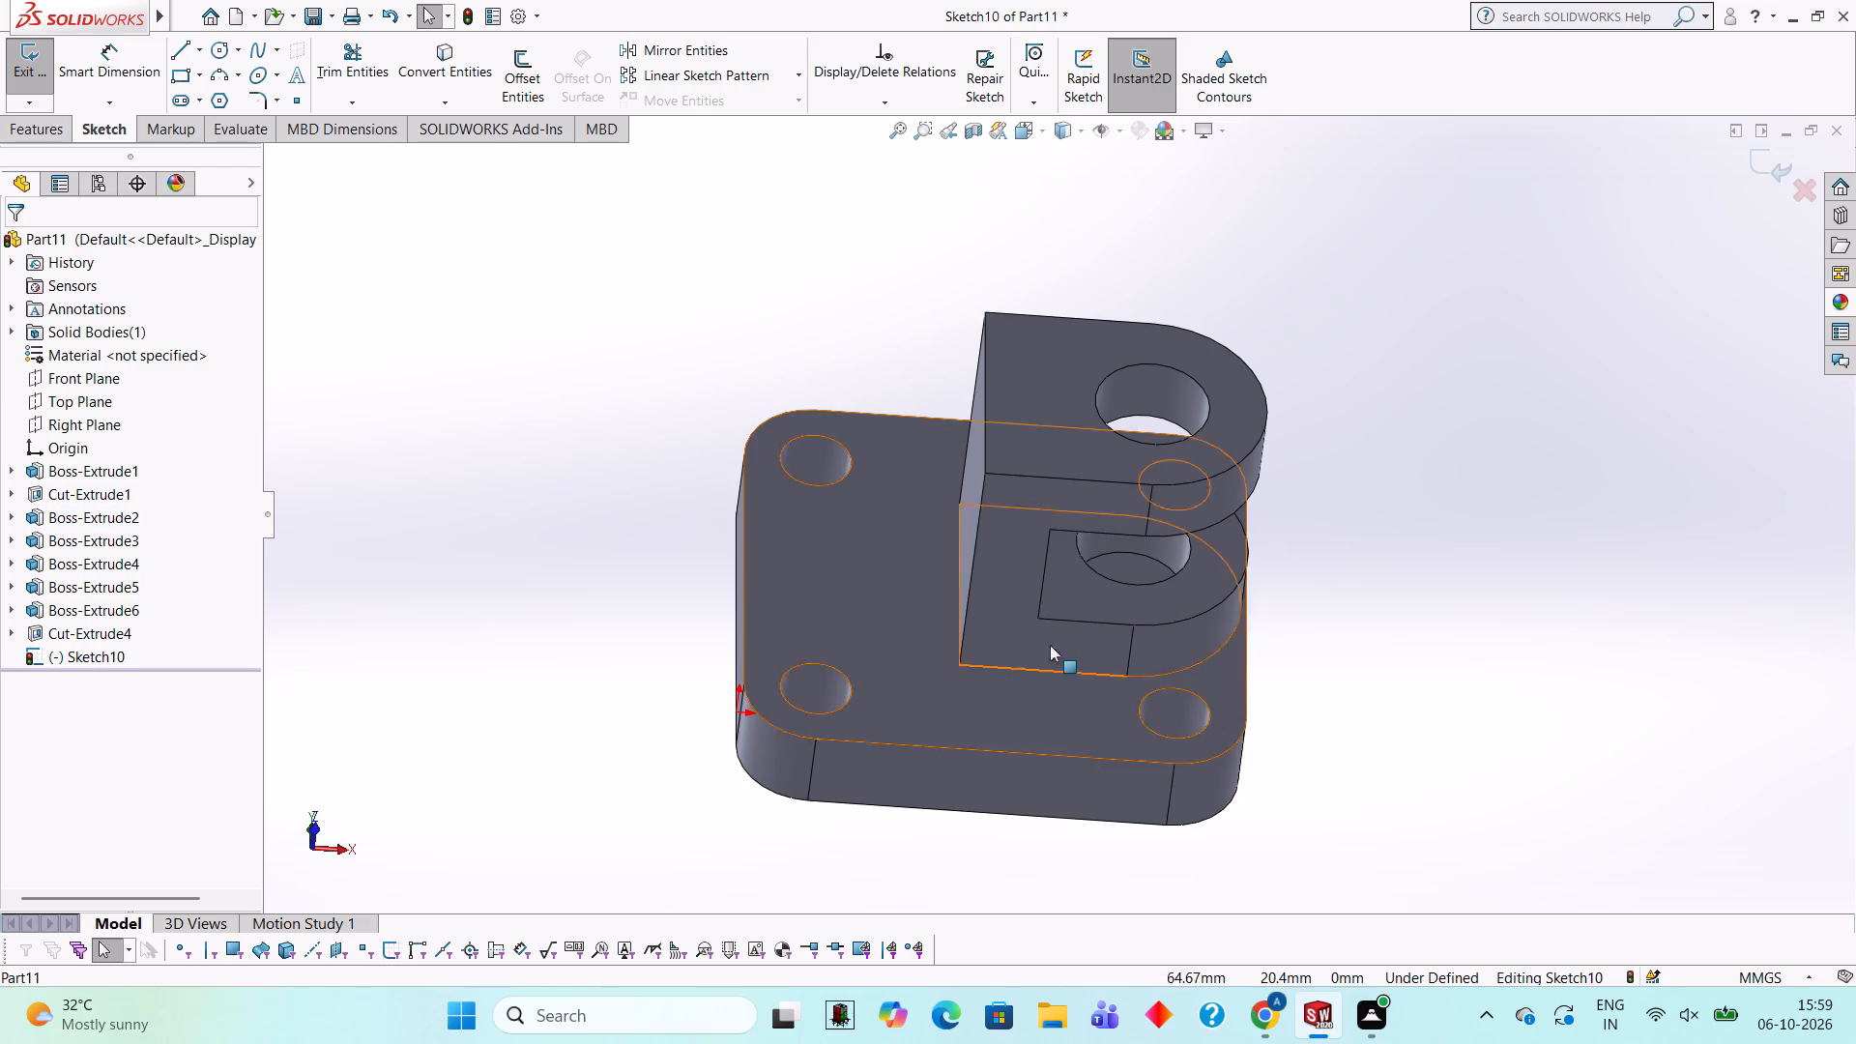
pyautogui.click(999, 582)
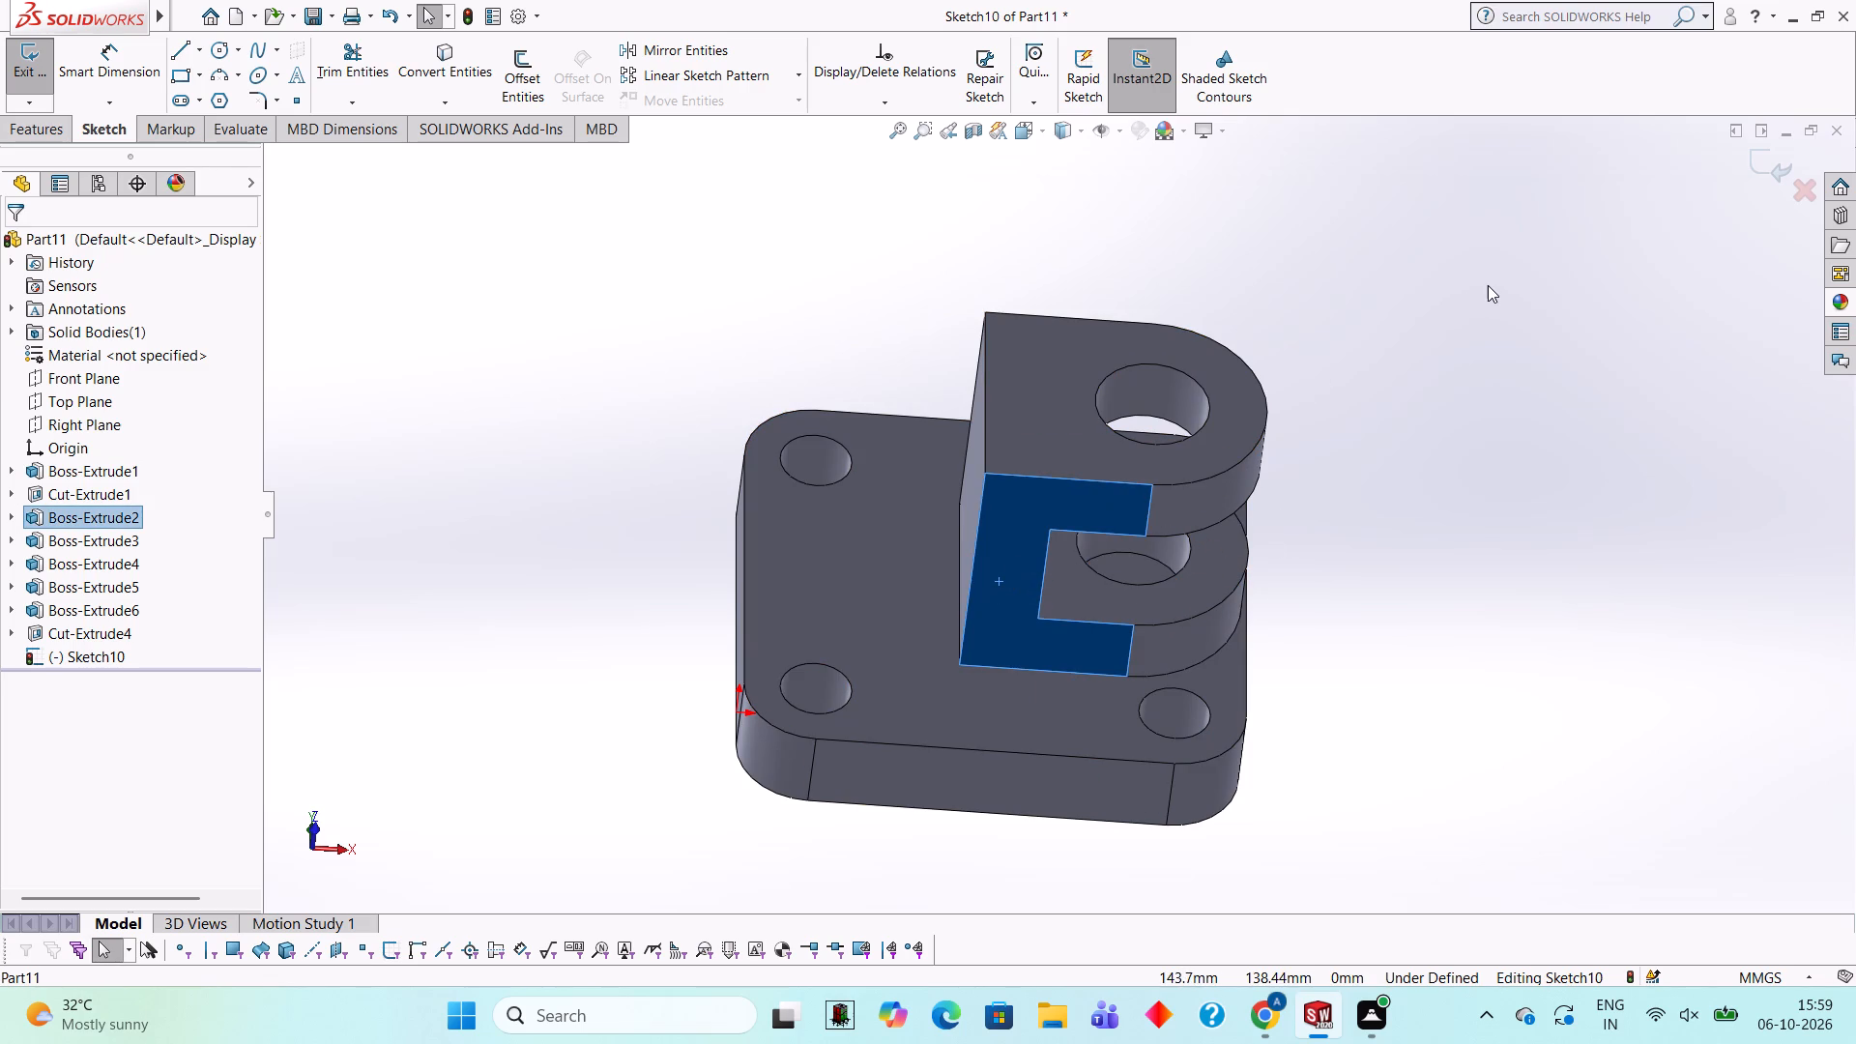
pyautogui.press('Escape')
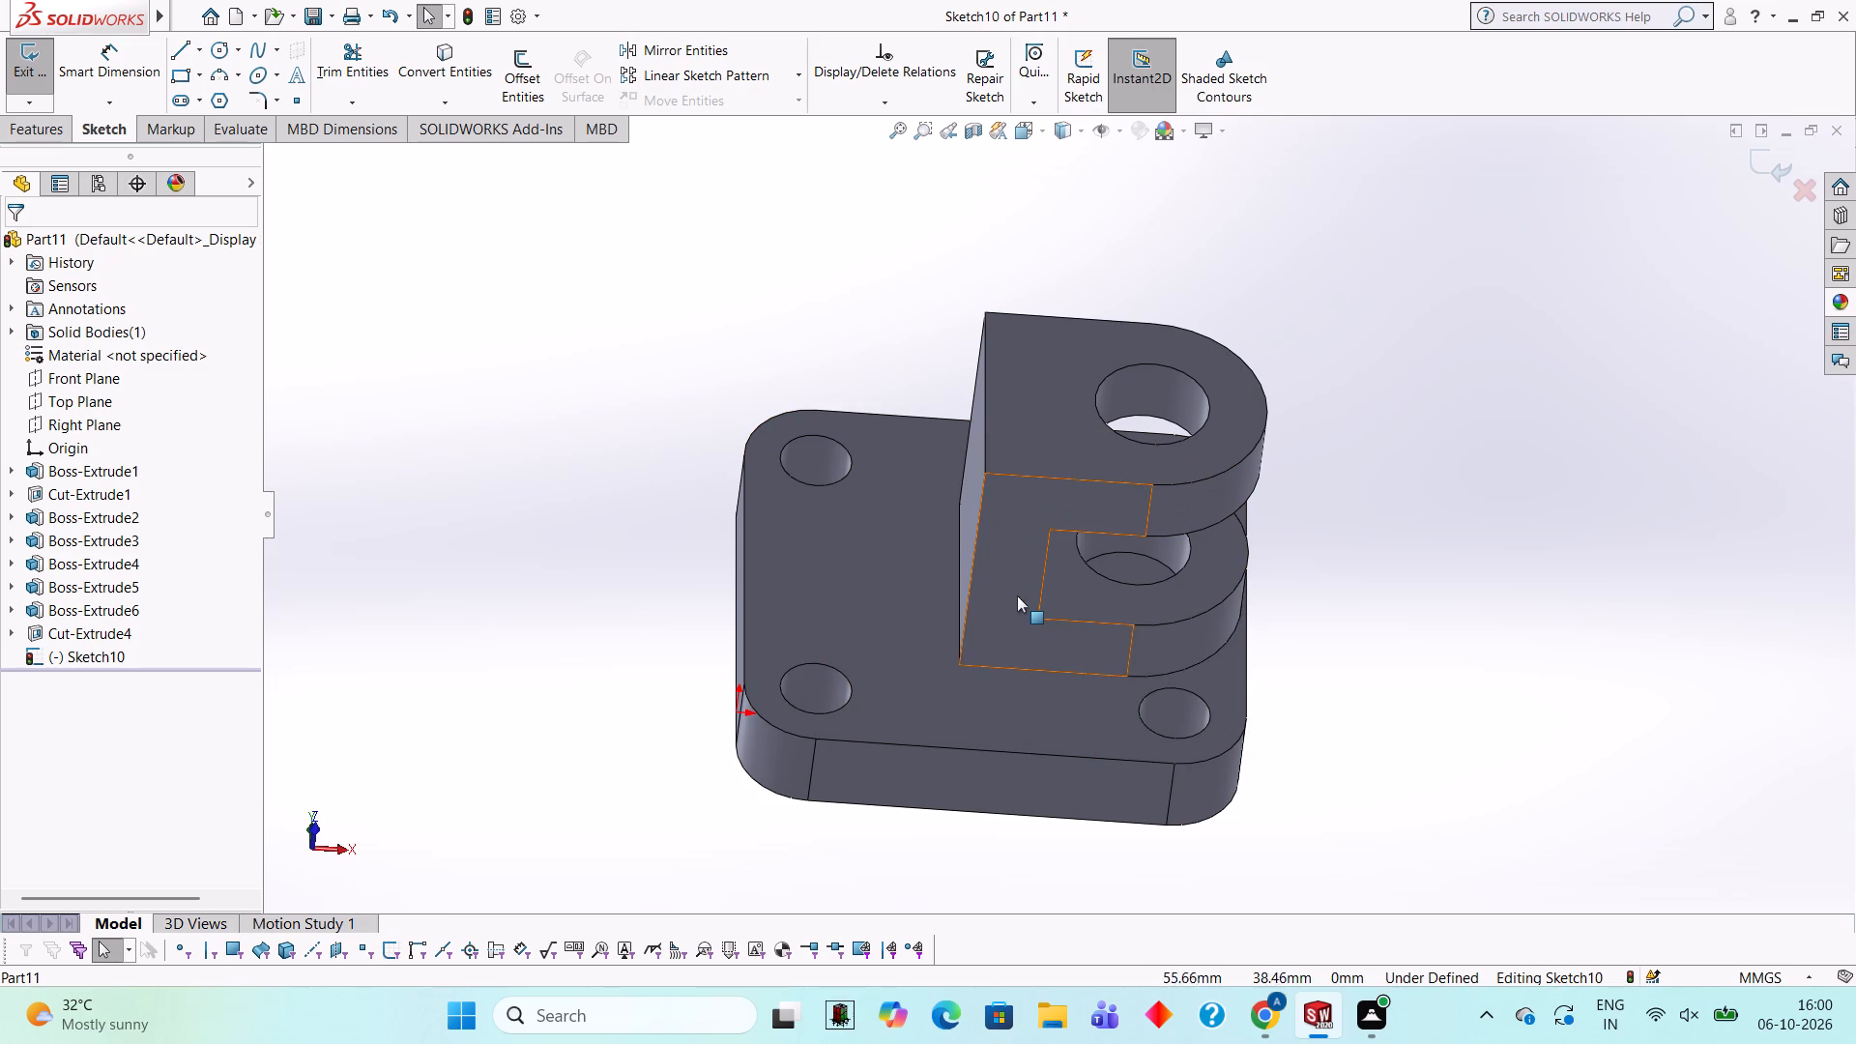
pyautogui.click(996, 582)
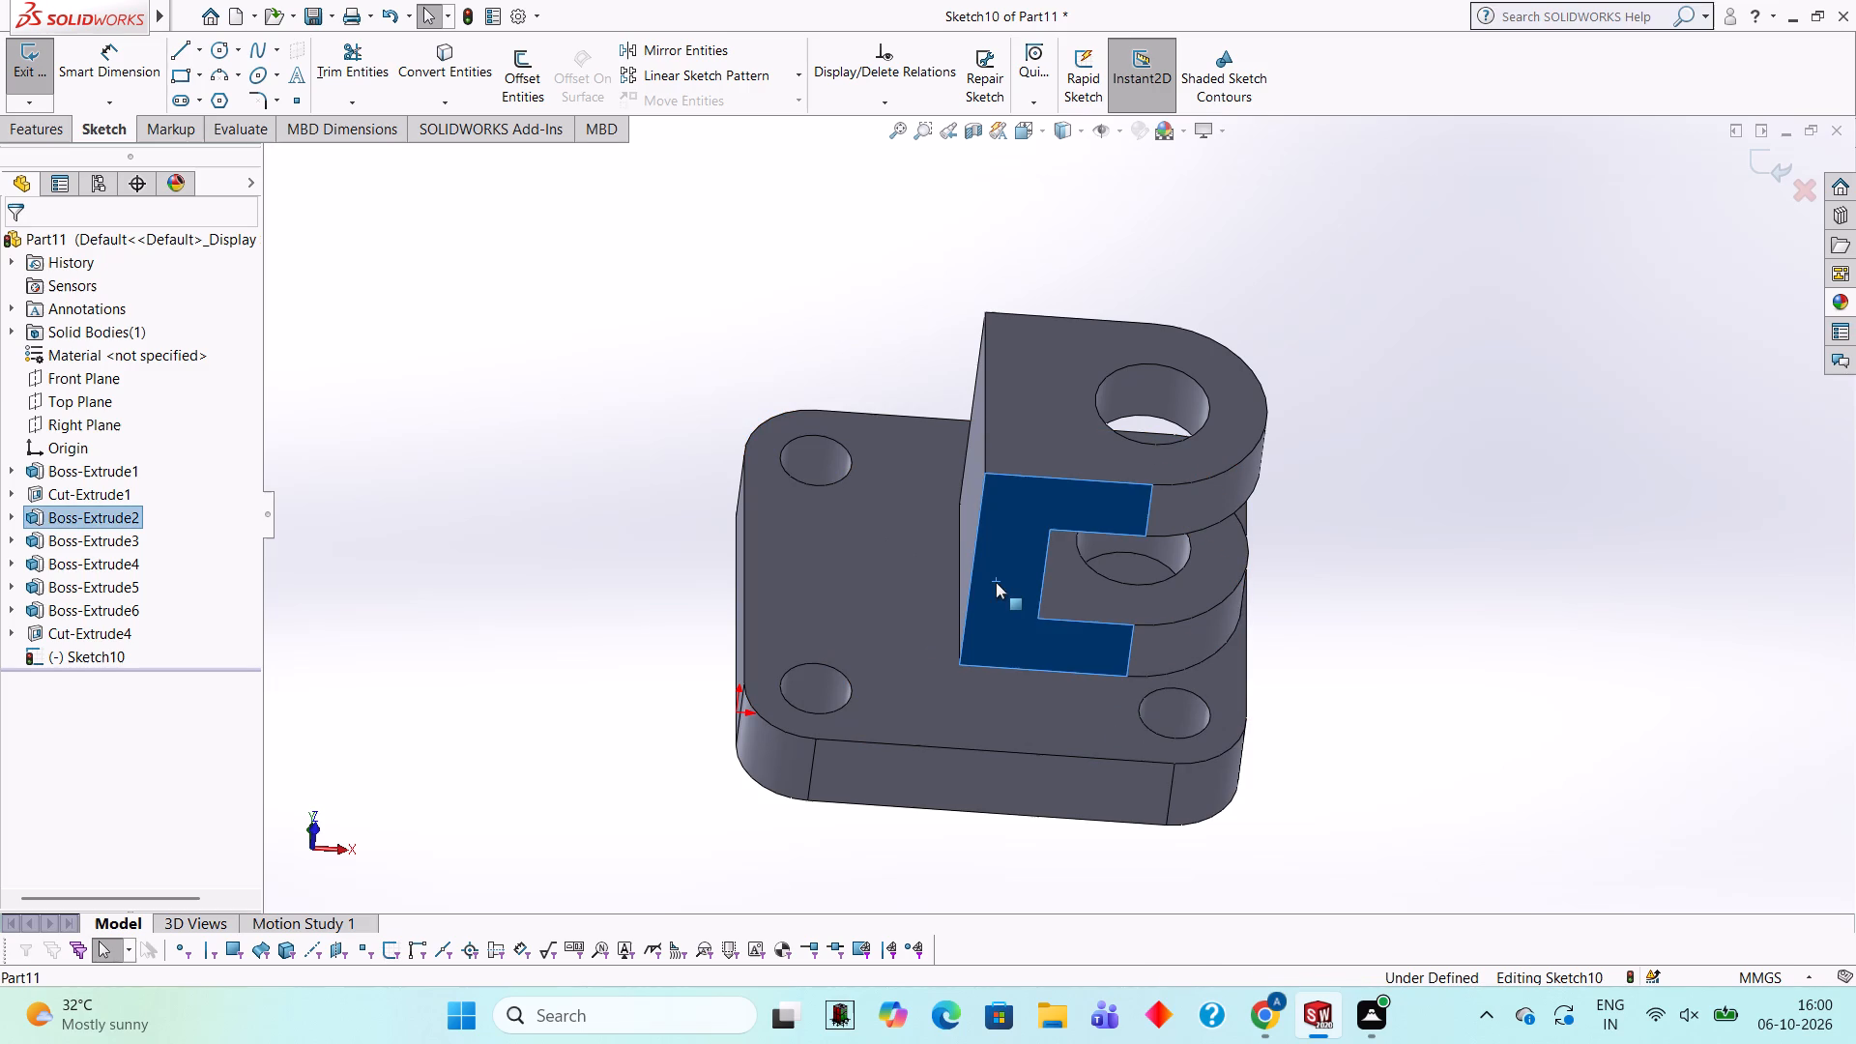
pyautogui.click(1004, 557)
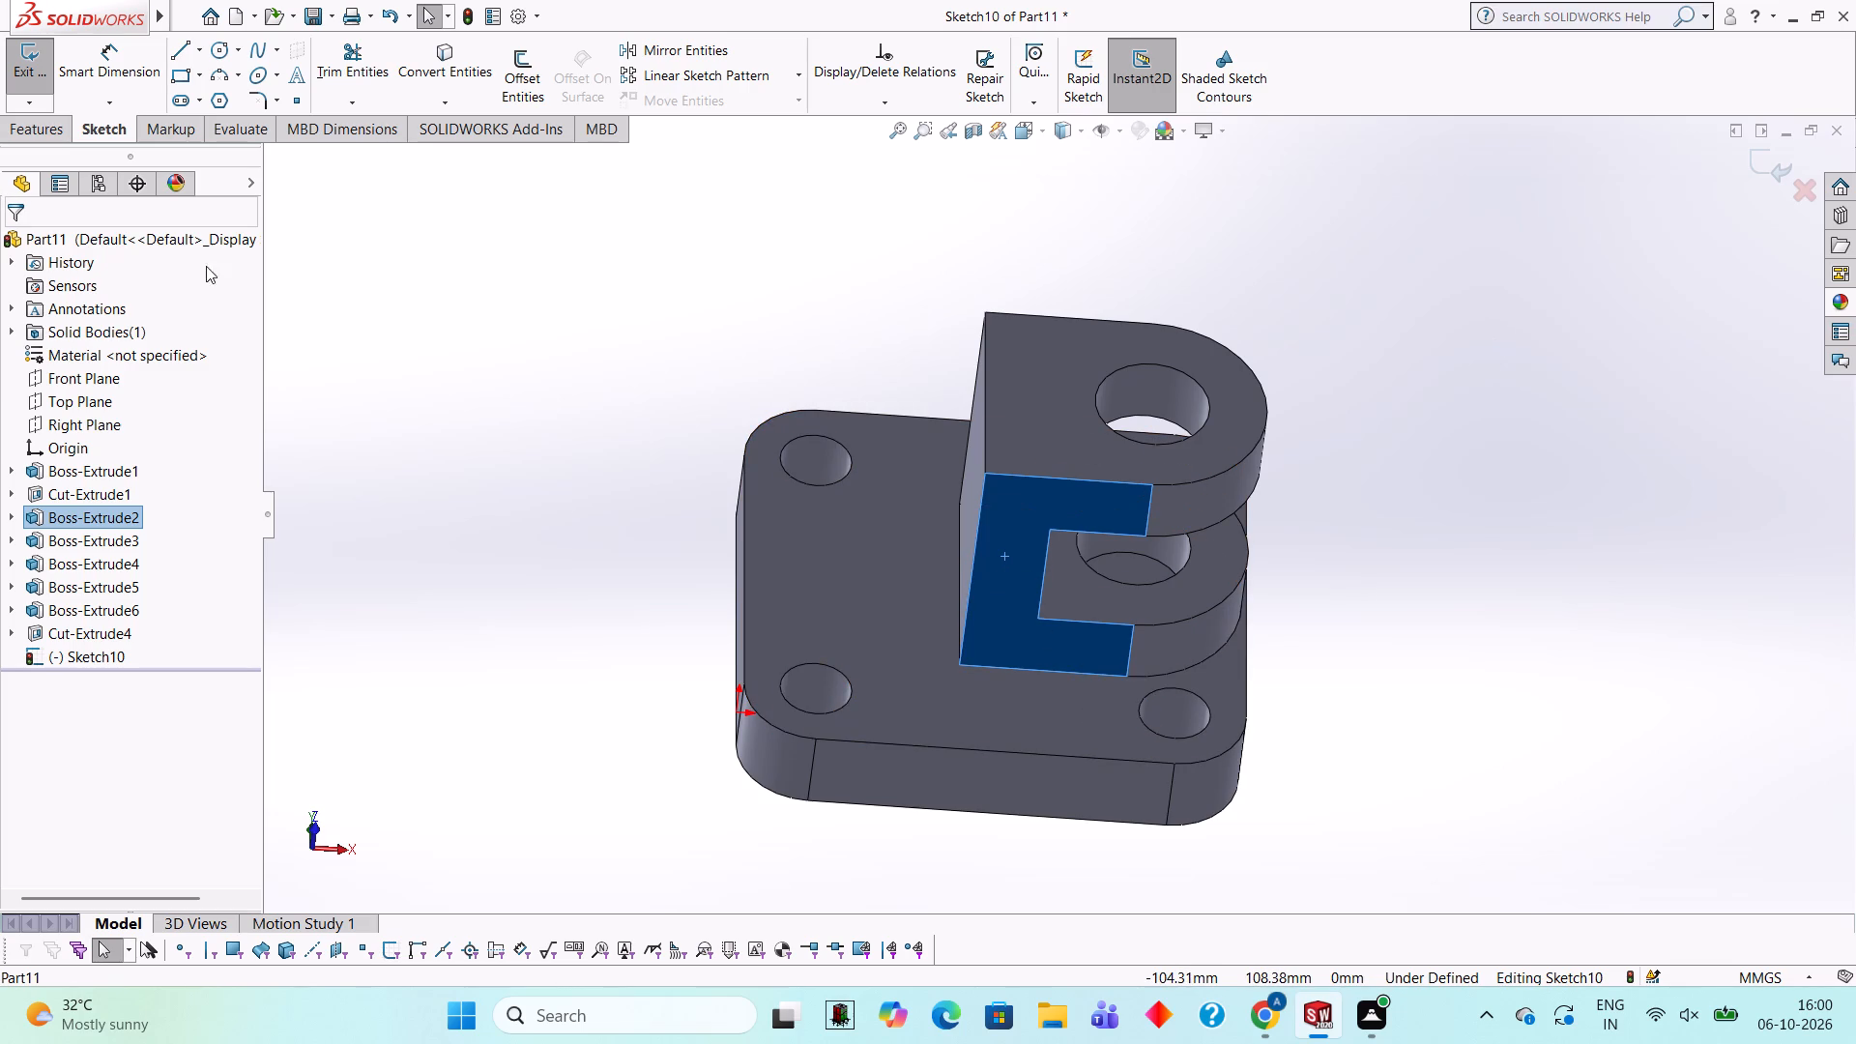
pyautogui.press('Escape')
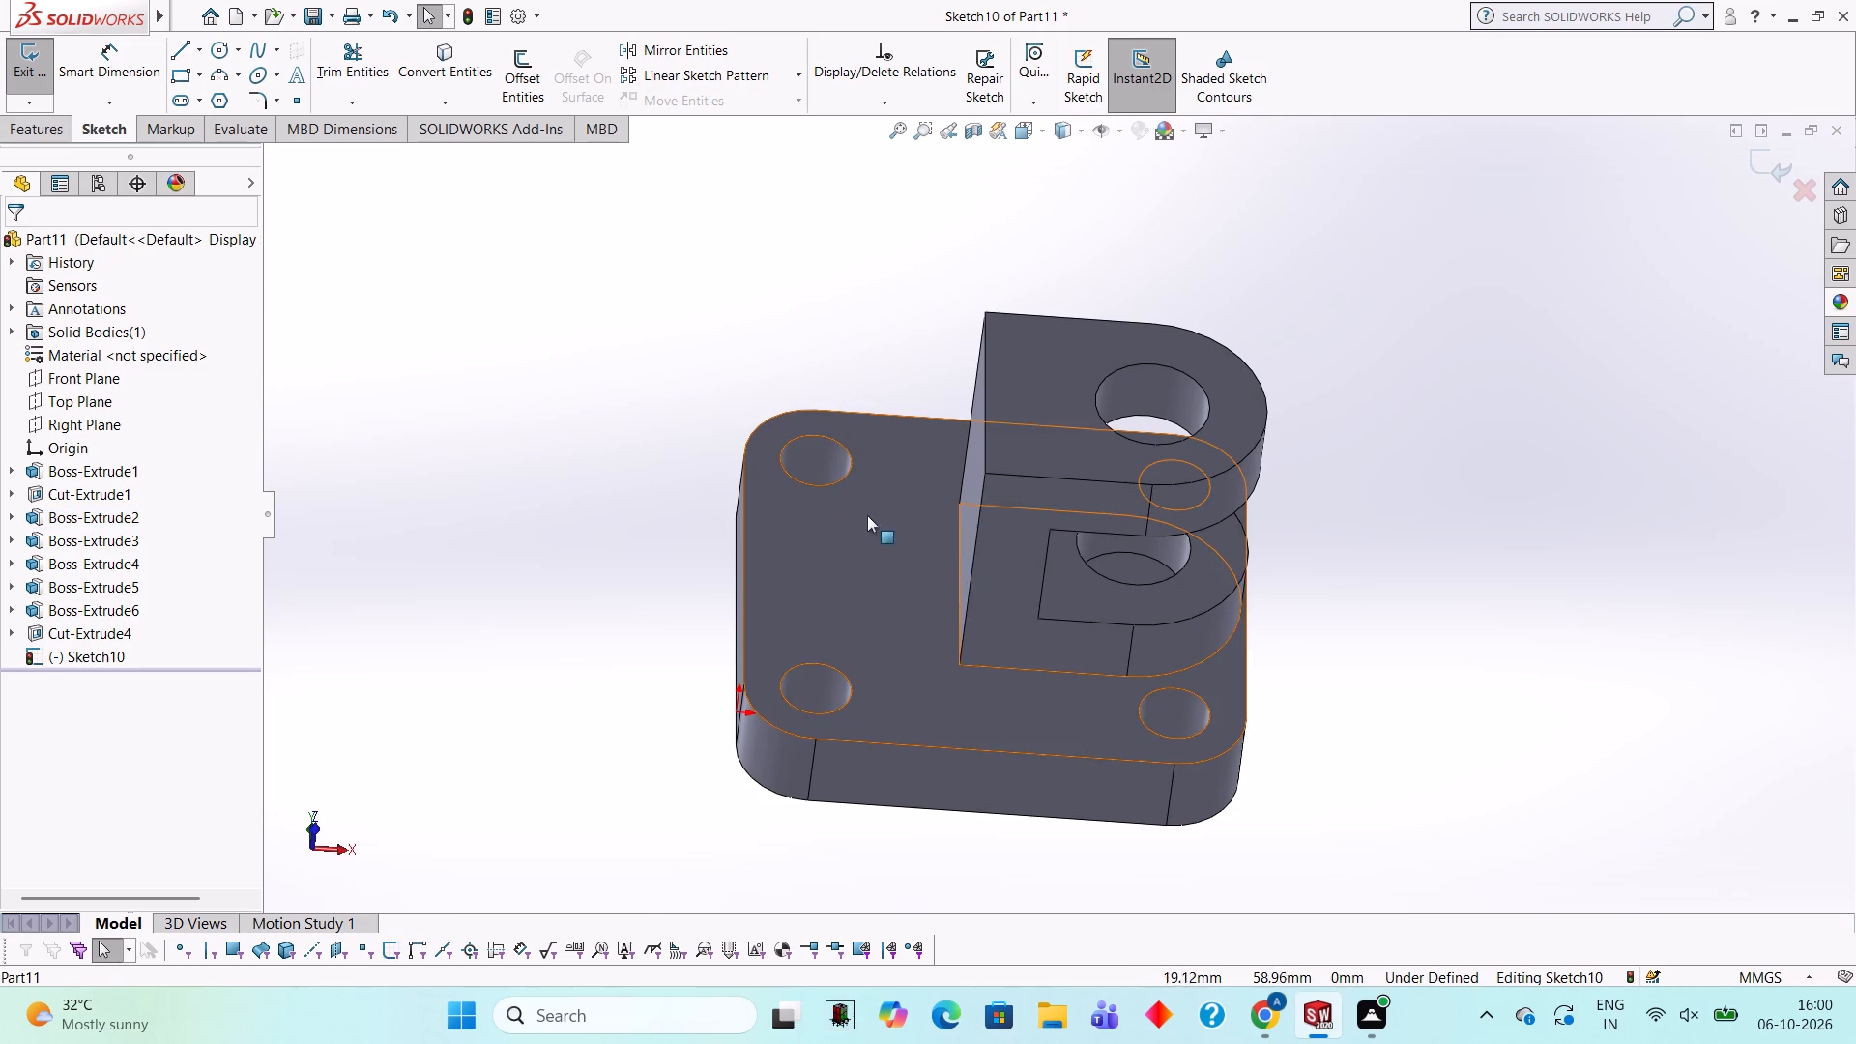
pyautogui.click(1010, 505)
pyautogui.press('Escape')
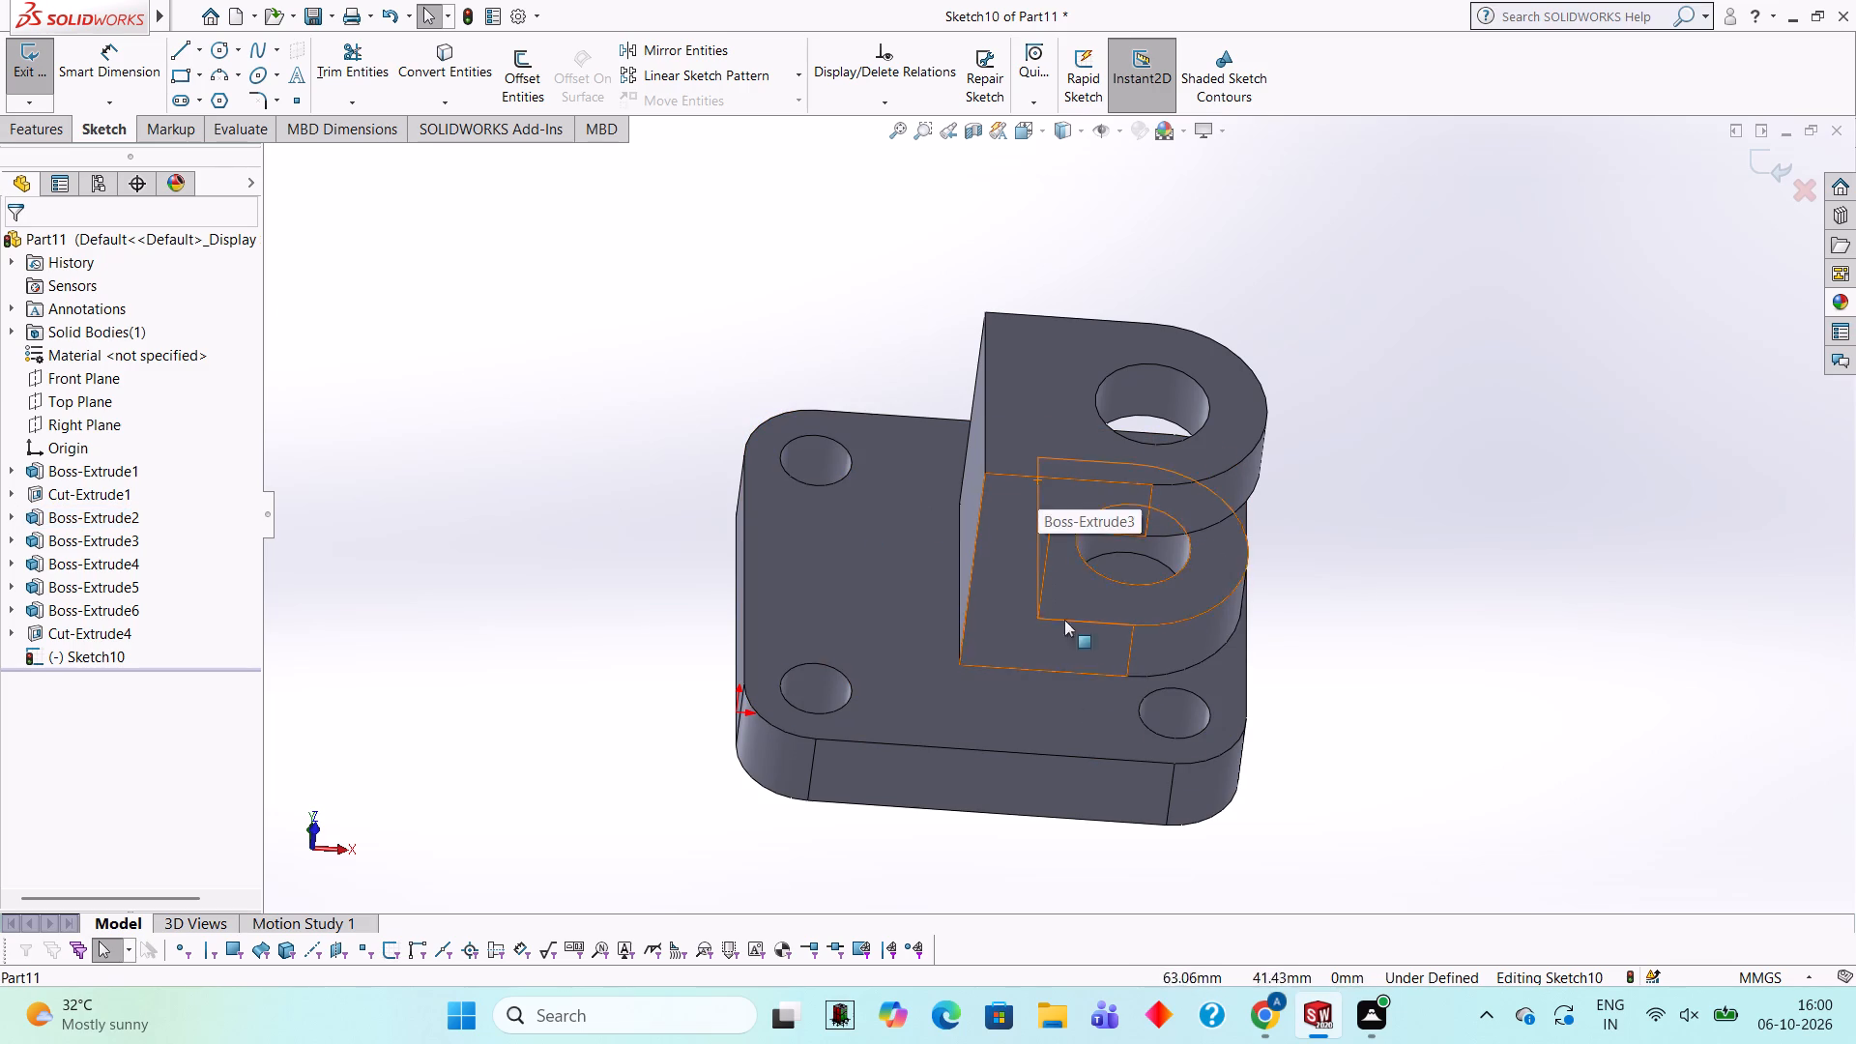
# Close the empty sketch and start a new one on the C-shaped side face of the wall and arms, viewed face-on.
pyautogui.click(1763, 153)
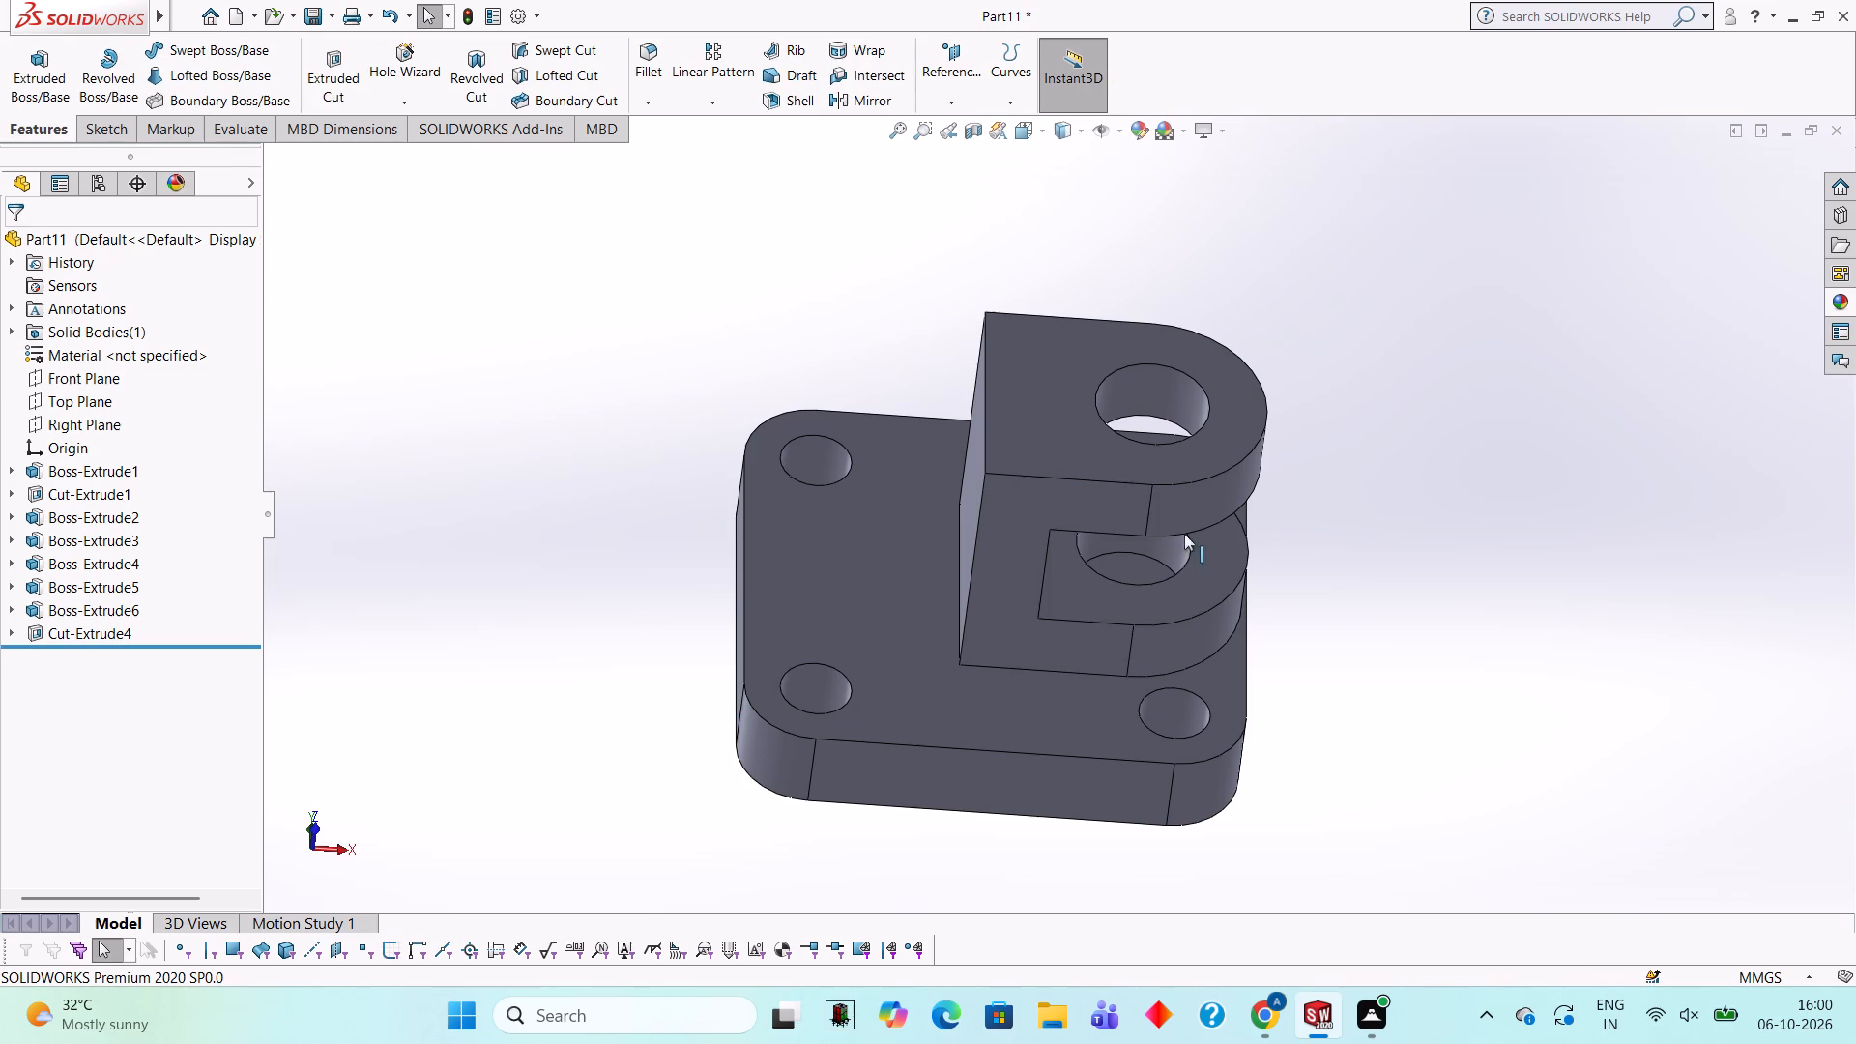
pyautogui.click(1006, 537)
pyautogui.click(1091, 478)
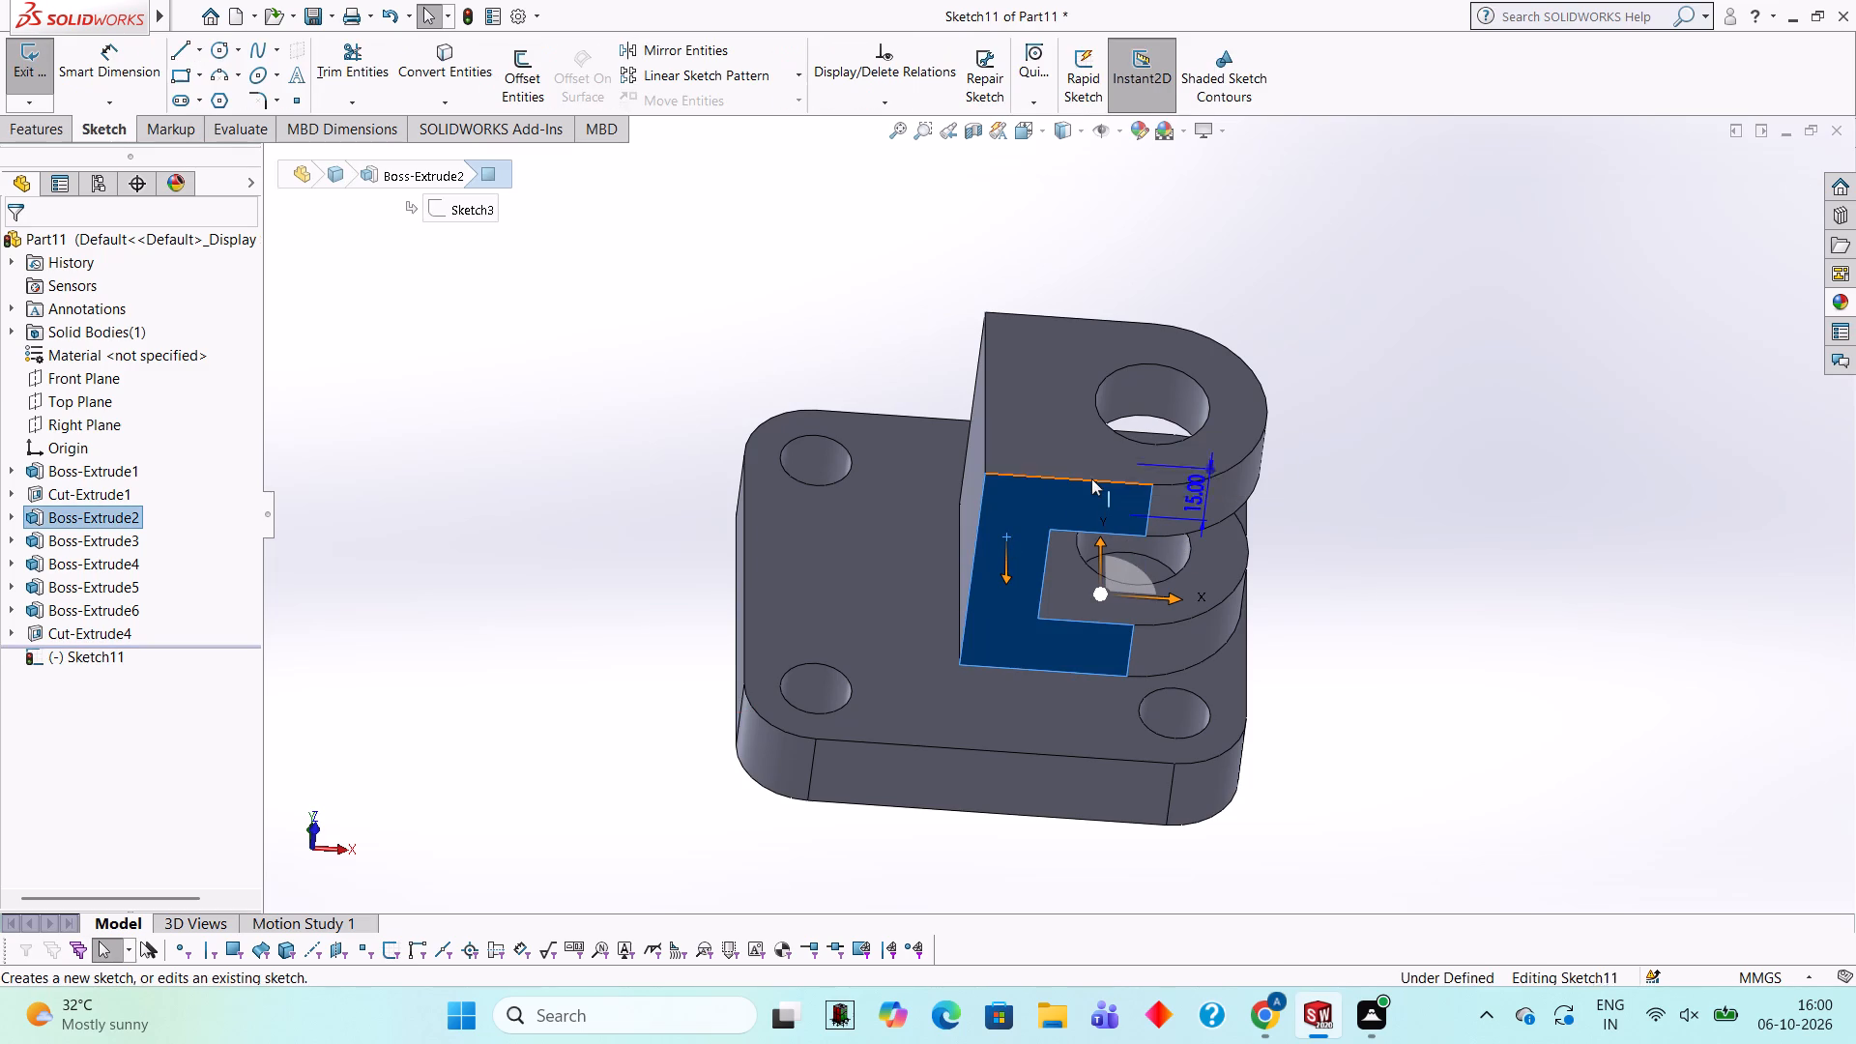
pyautogui.hotkey('ctrl', '8')
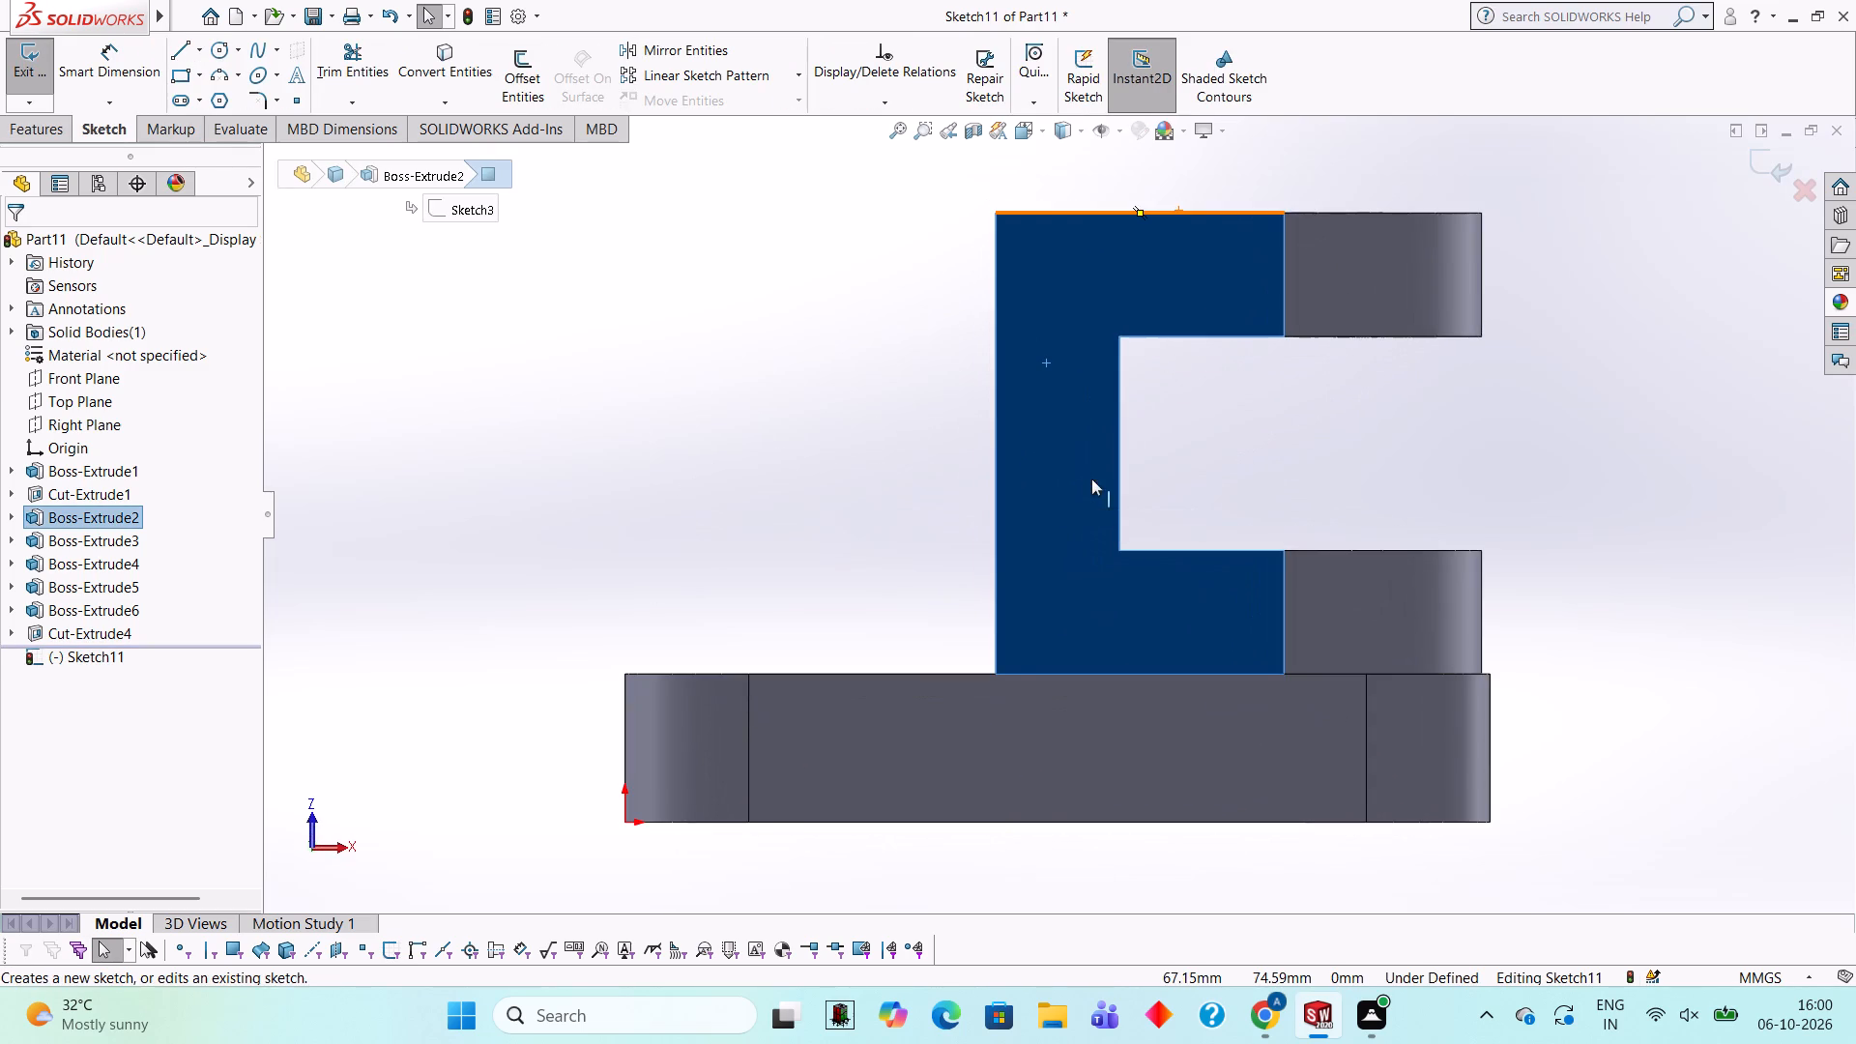
# Sketch a closed triangle behind the wall: full-height vertical edge, 45 mm base along the plate's top to its outer corner, and sloping side.
pyautogui.click(174, 60)
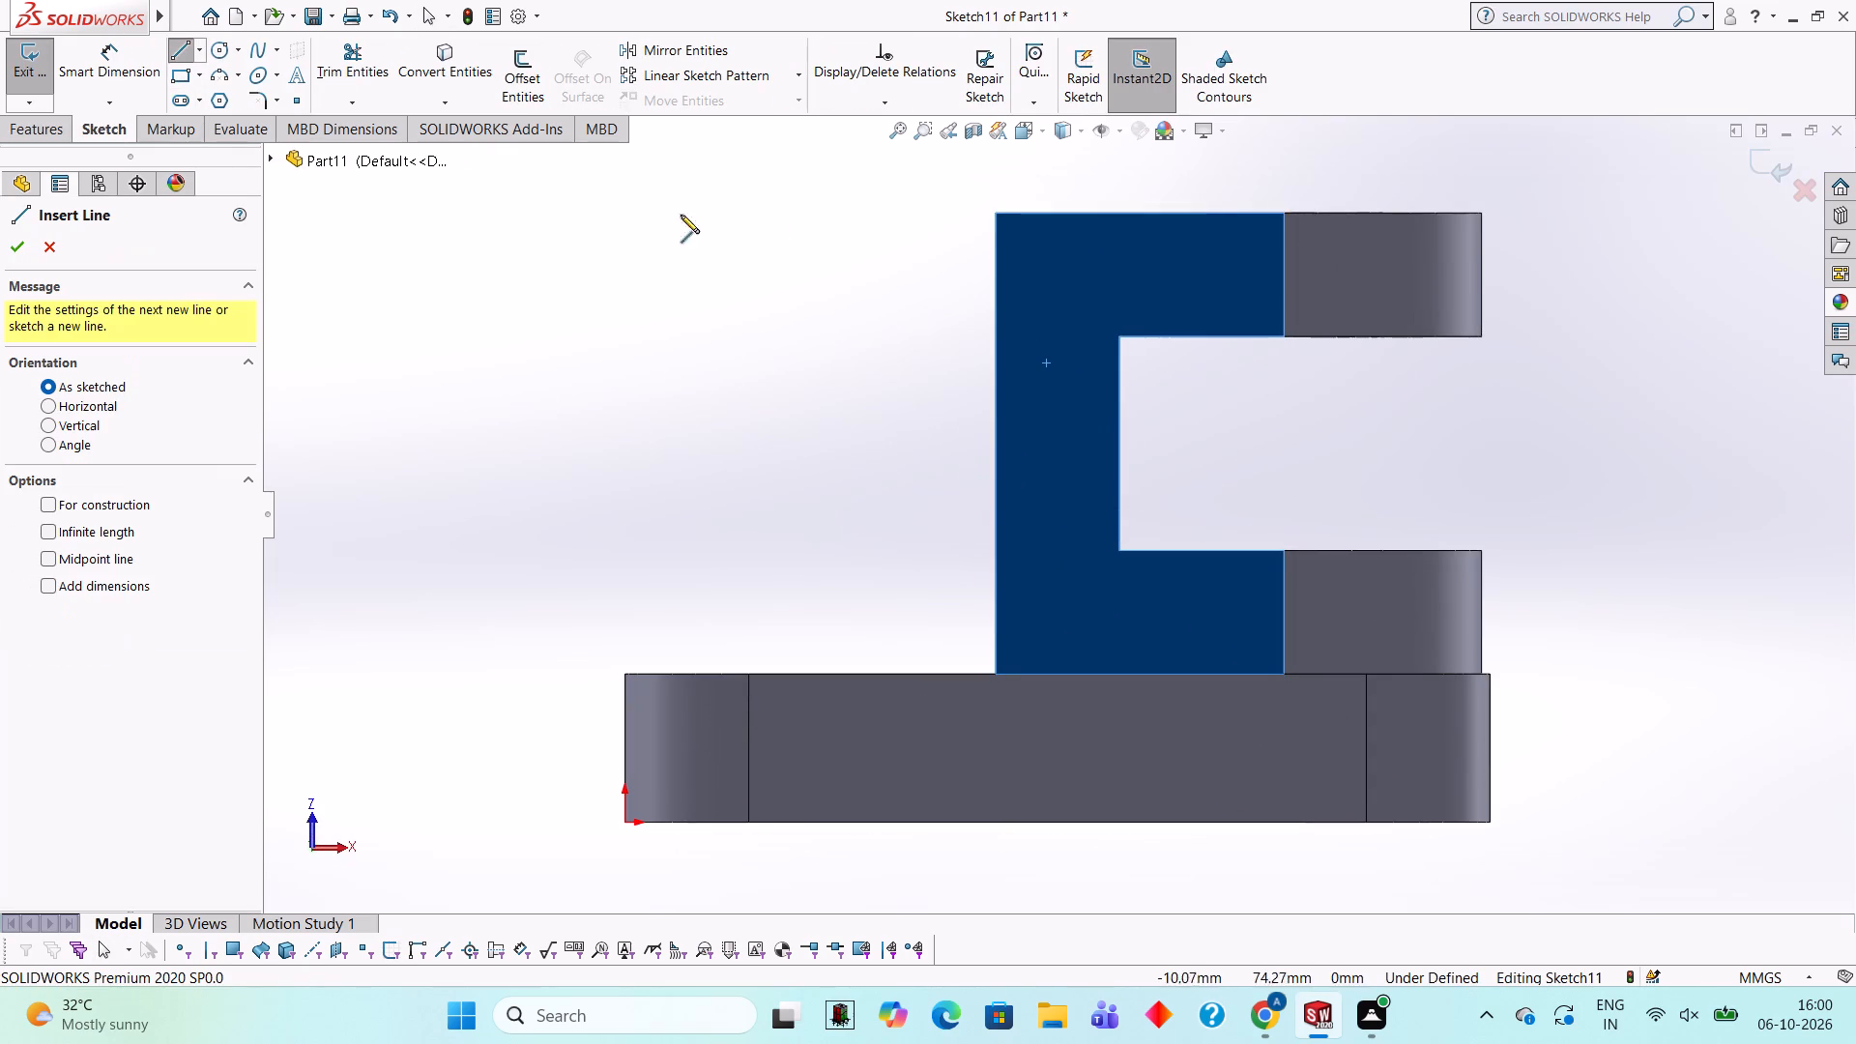
pyautogui.click(994, 215)
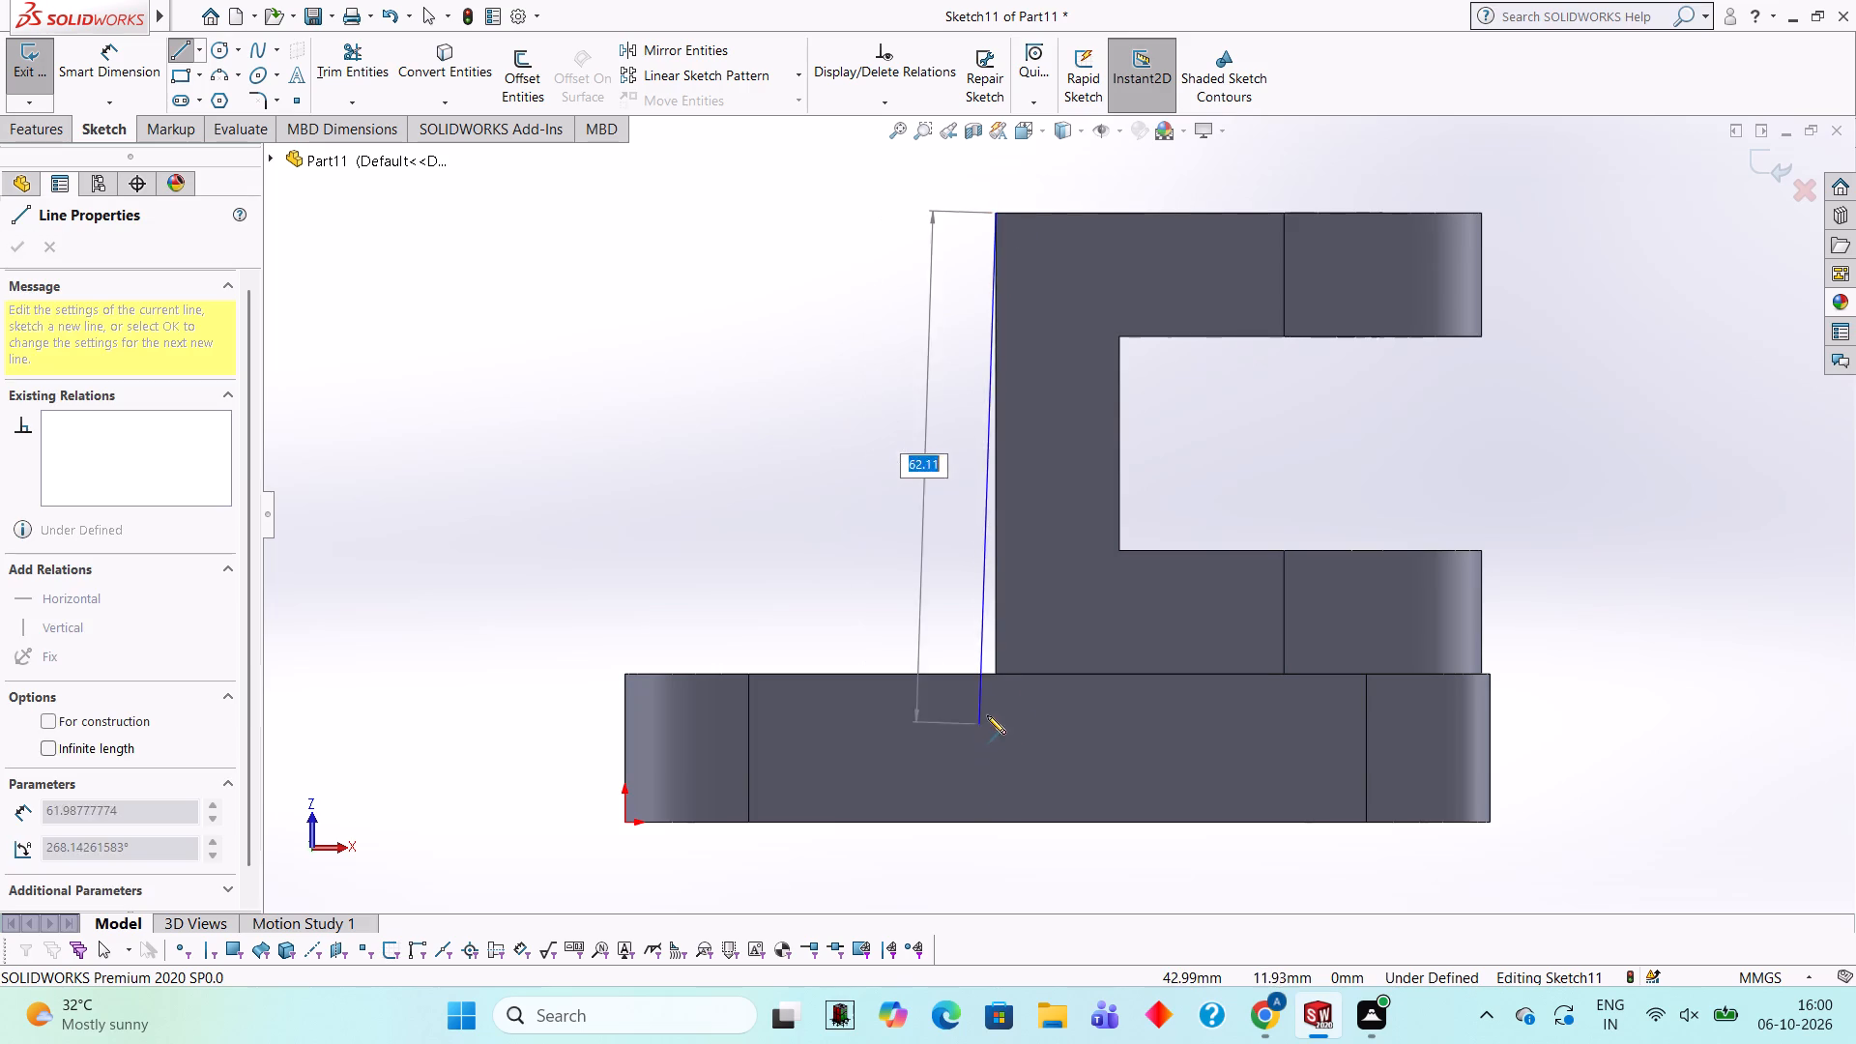
pyautogui.click(997, 673)
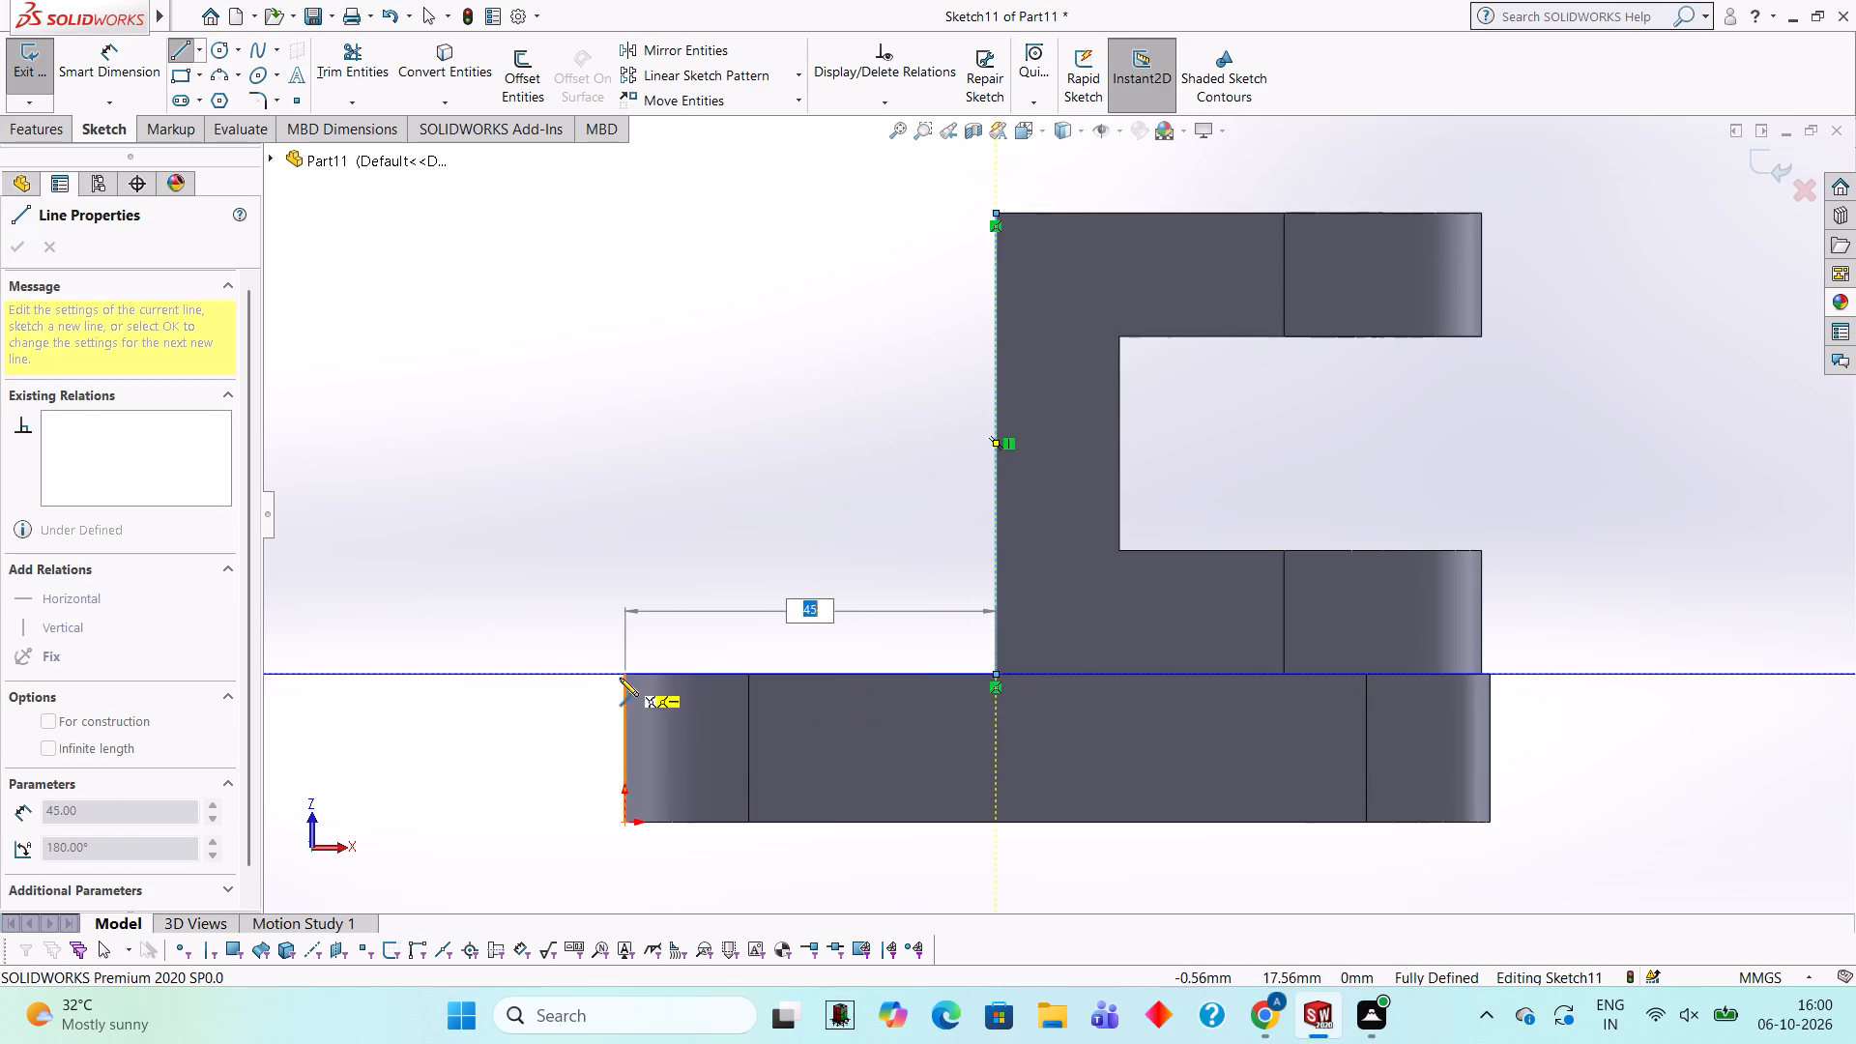
pyautogui.click(623, 671)
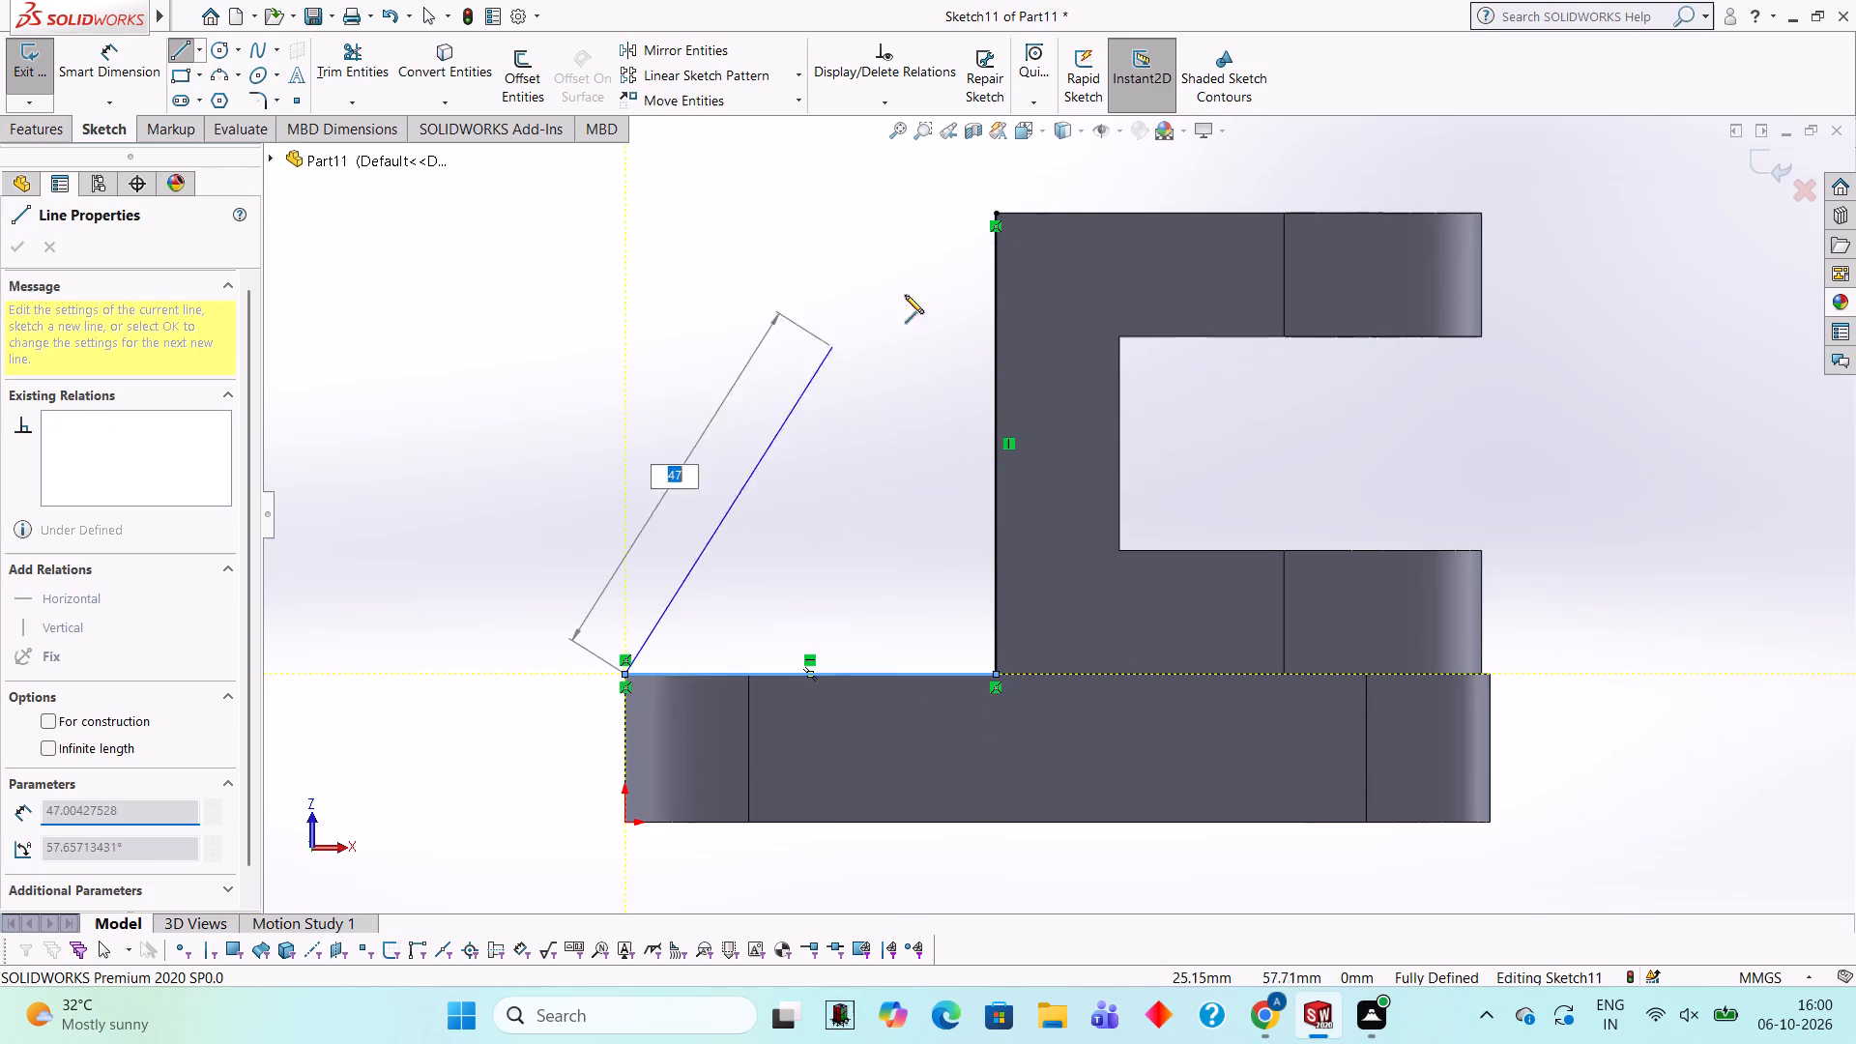
pyautogui.click(999, 213)
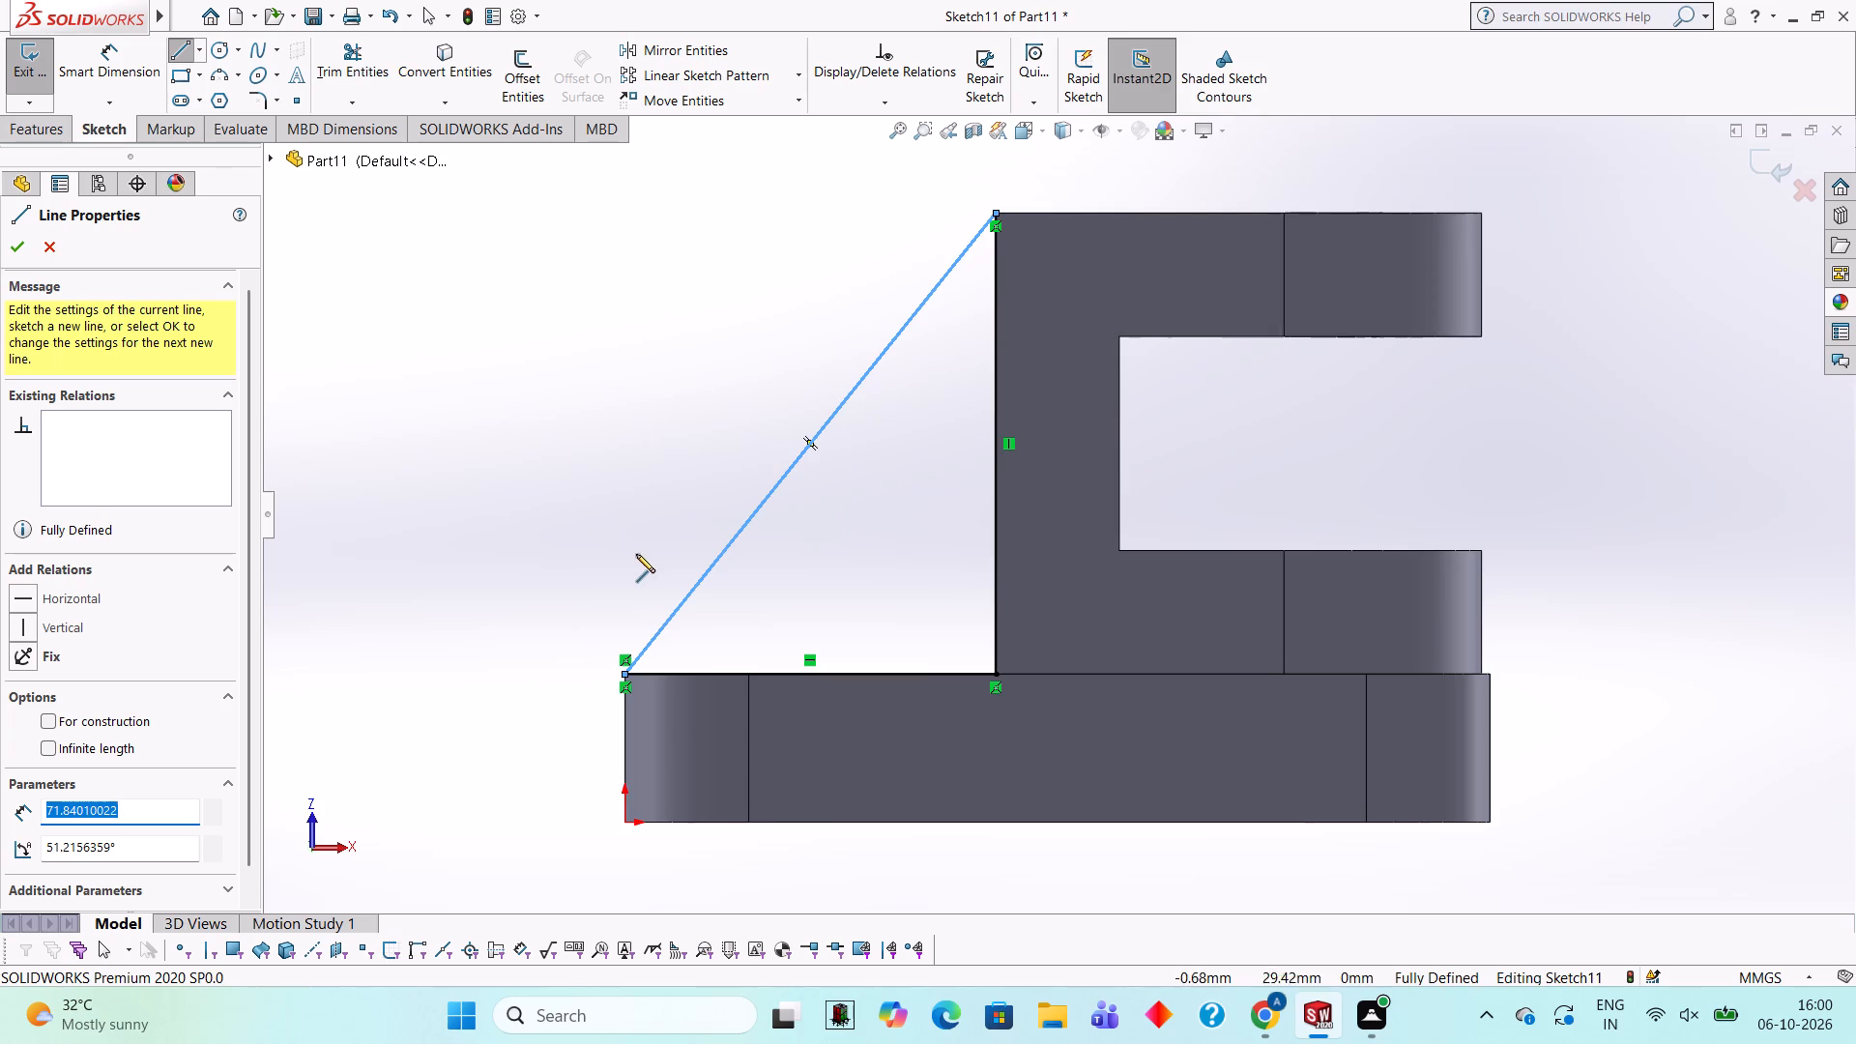
# Start a blind boss extrusion of the triangle, reversed so that it runs inward behind the wall.
pyautogui.moveTo(643, 443); pyautogui.dragTo(625, 661, button='middle')
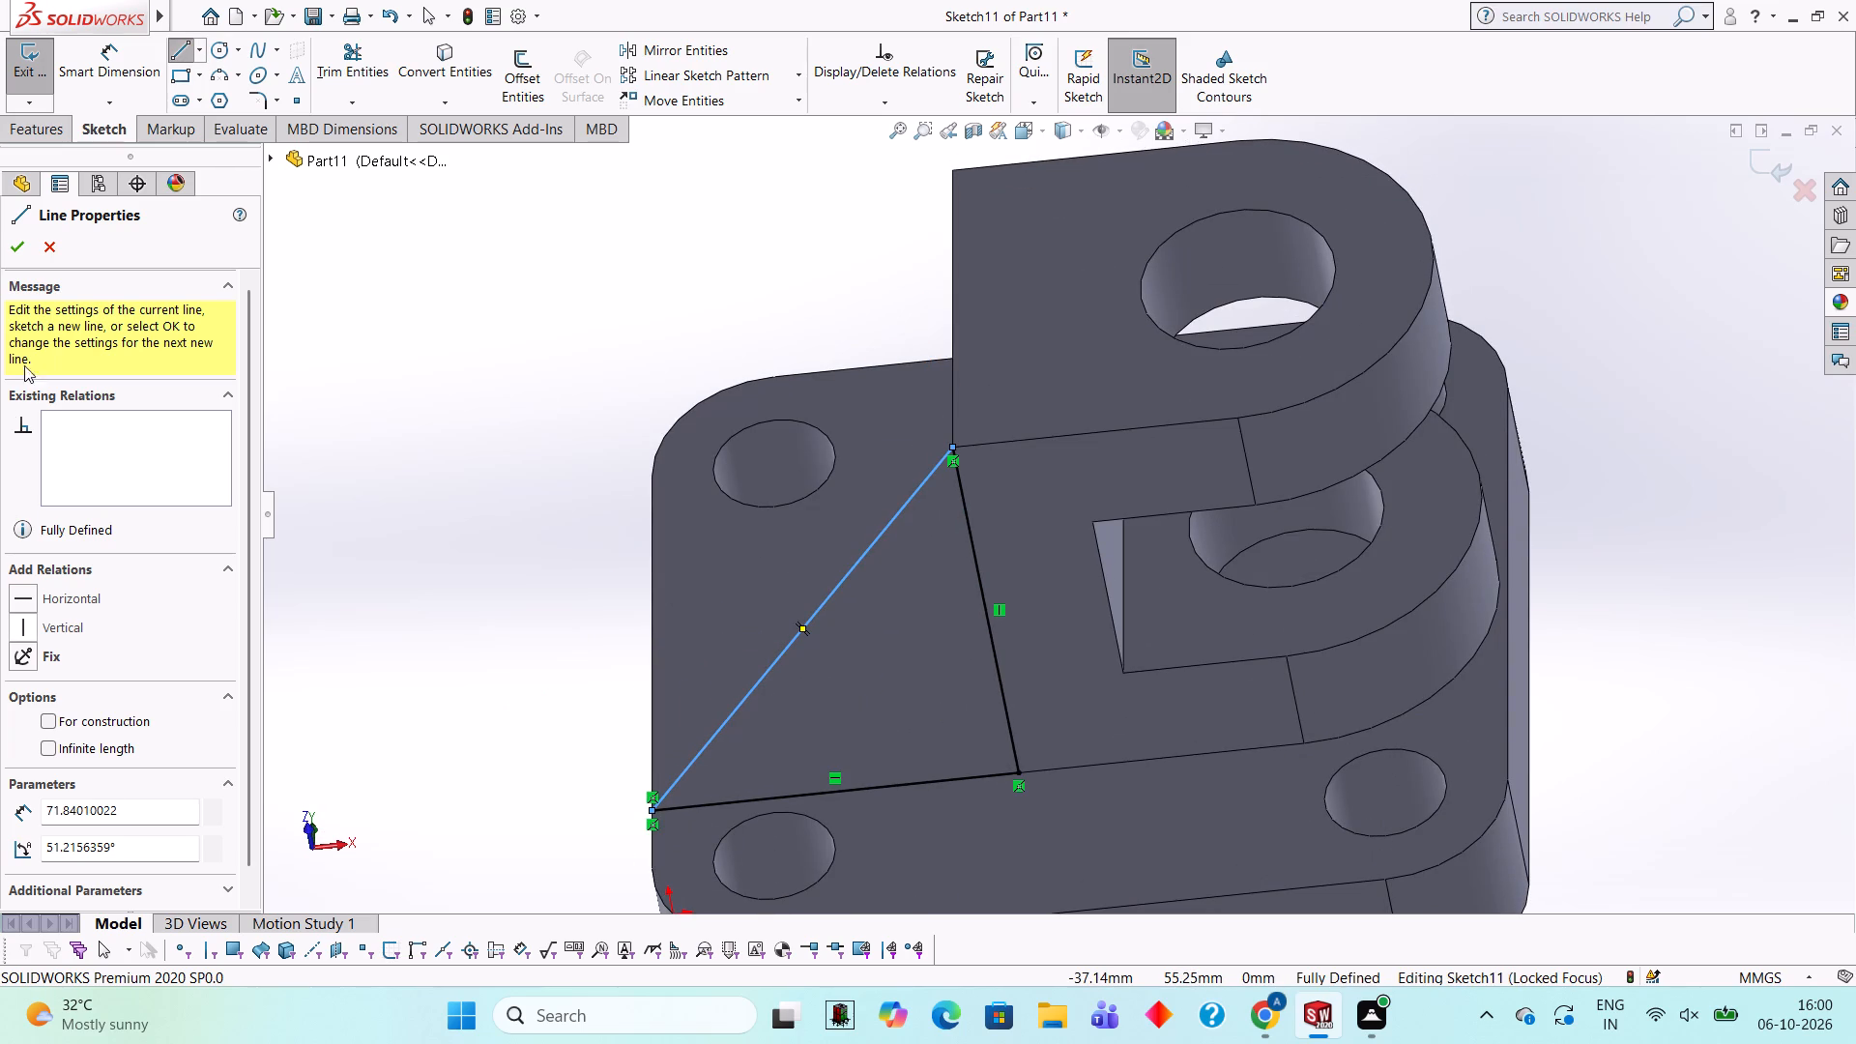
pyautogui.click(45, 131)
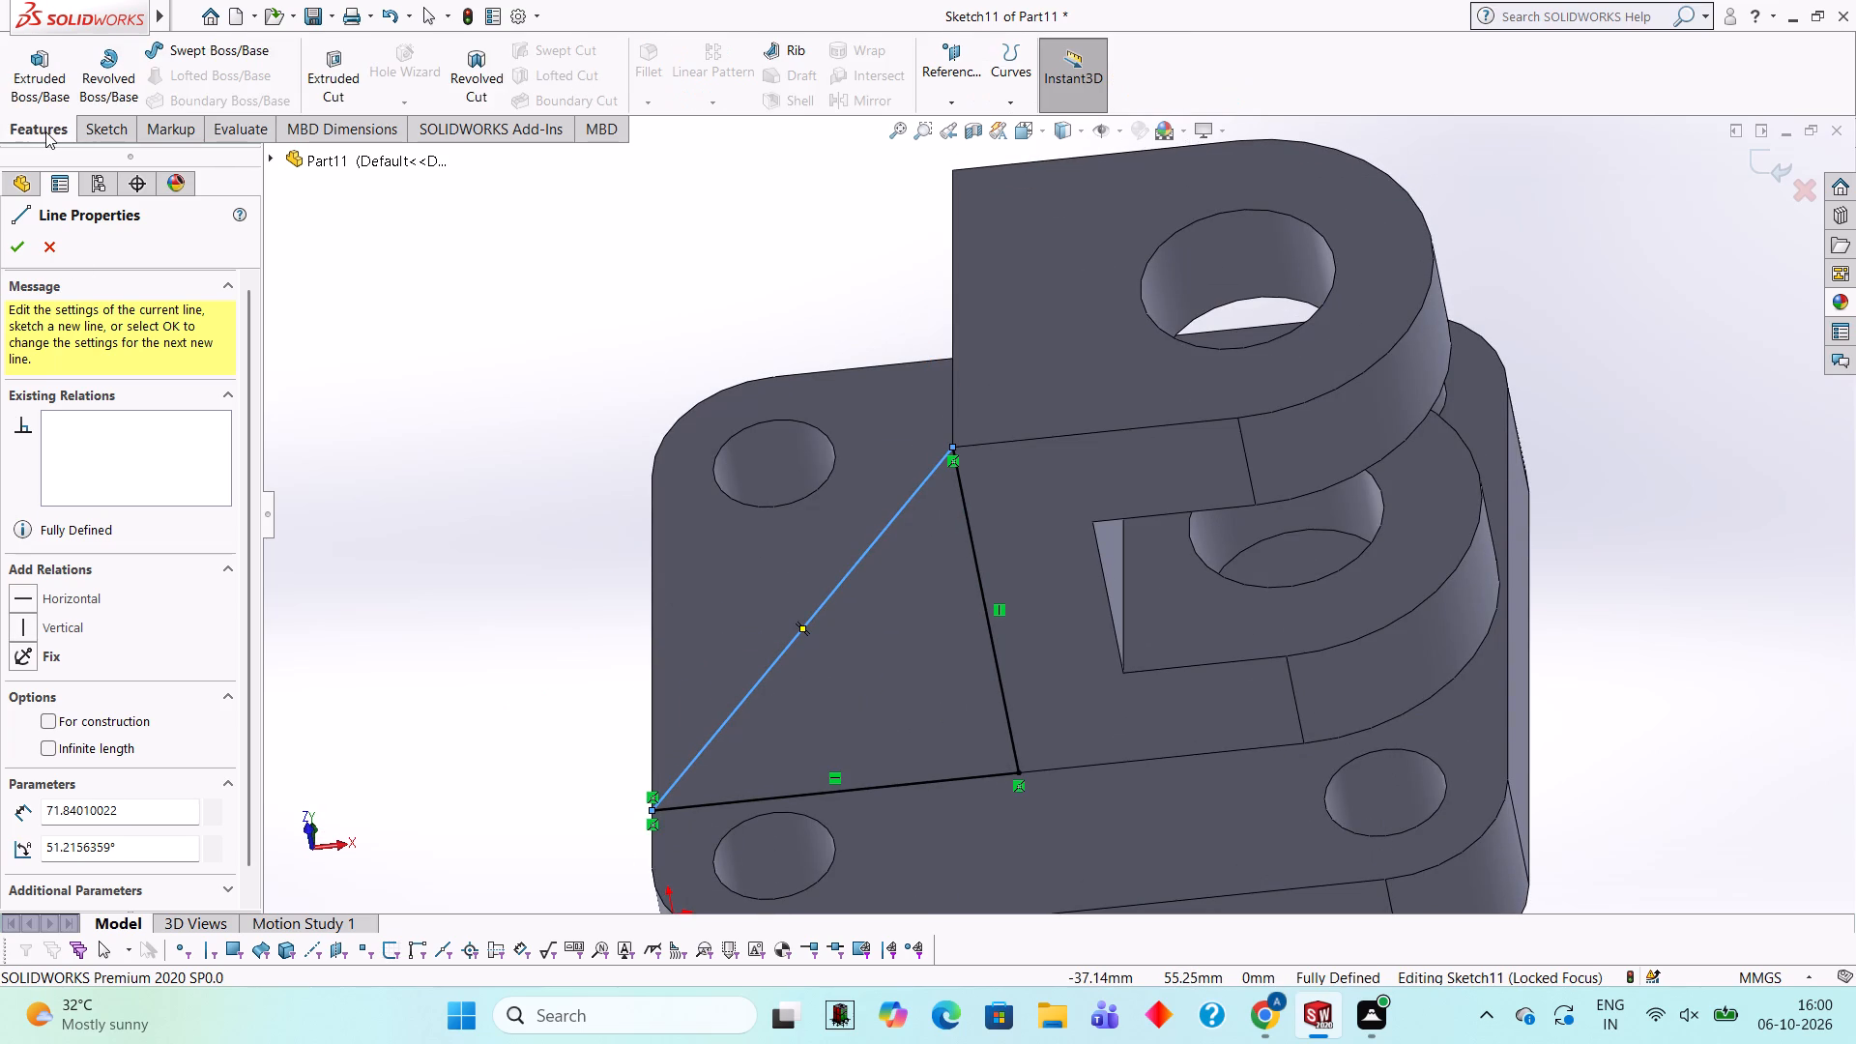
pyautogui.click(54, 73)
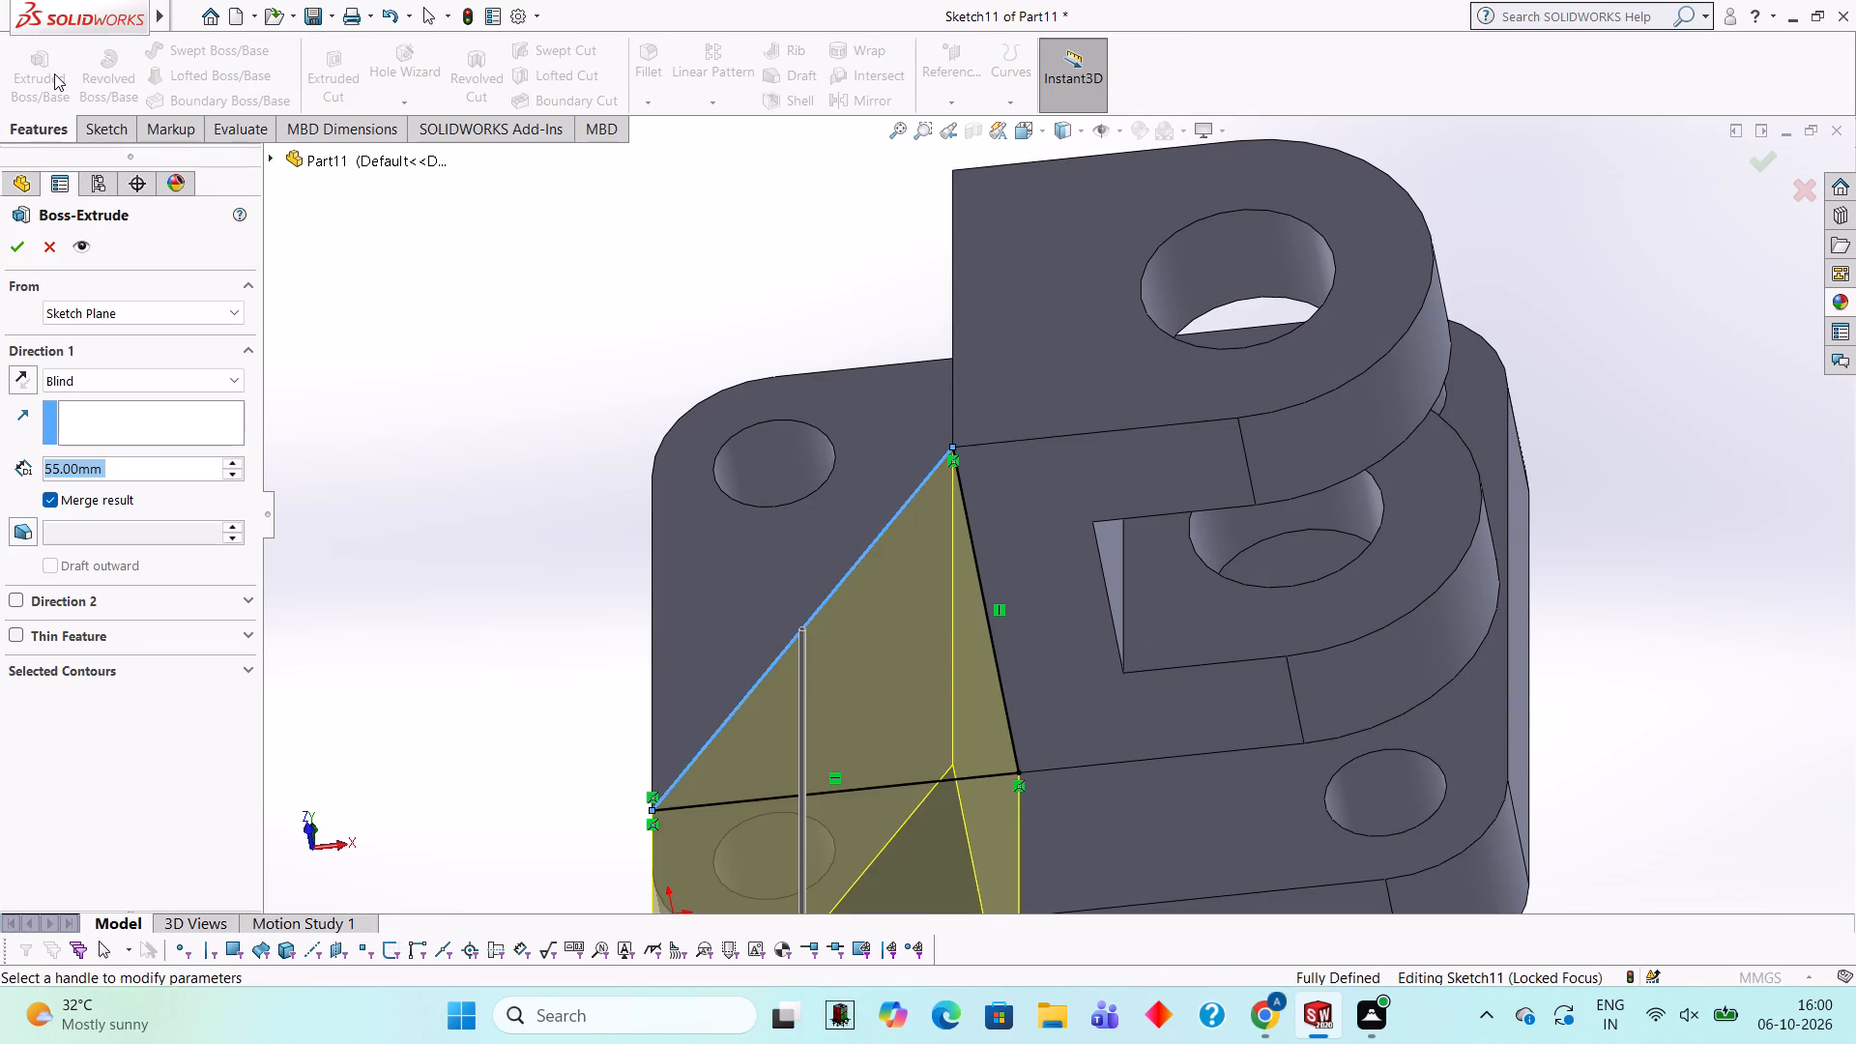
pyautogui.click(21, 377)
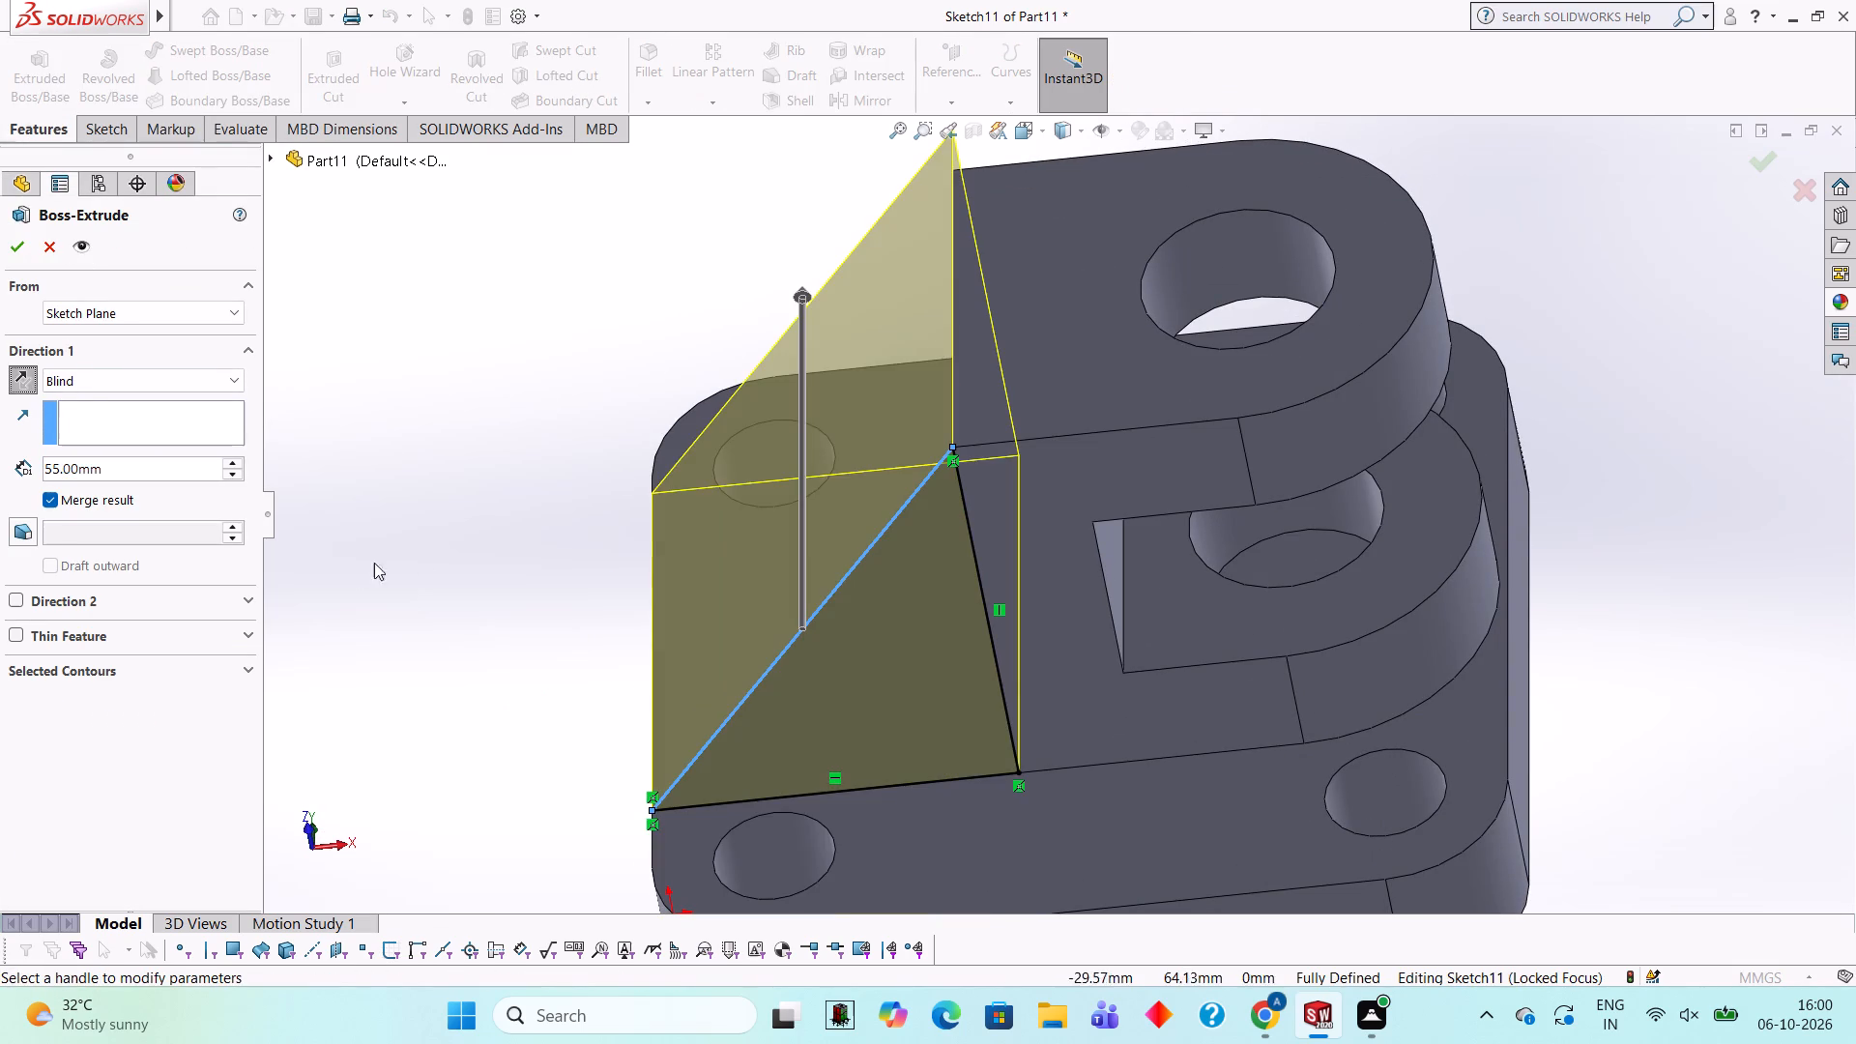
pyautogui.moveTo(483, 441); pyautogui.dragTo(538, 509, button='middle')
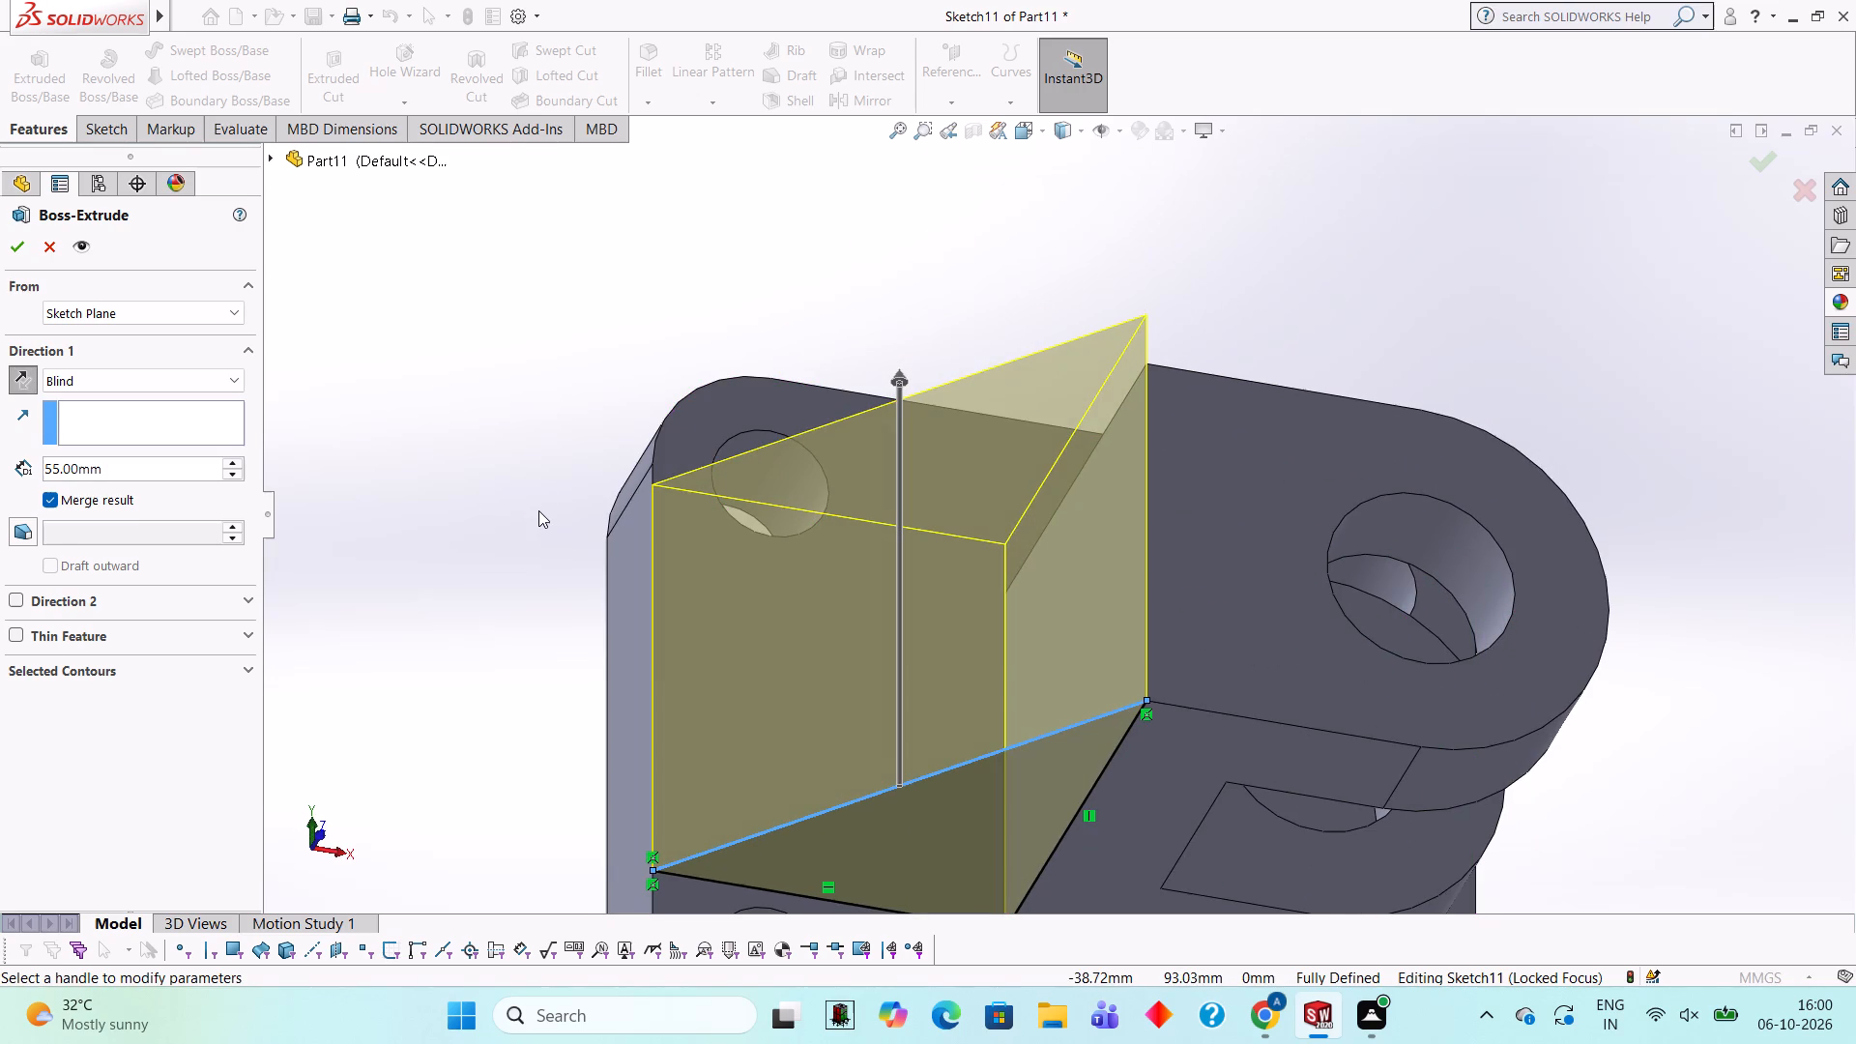
pyautogui.scroll(2, 835, 622)
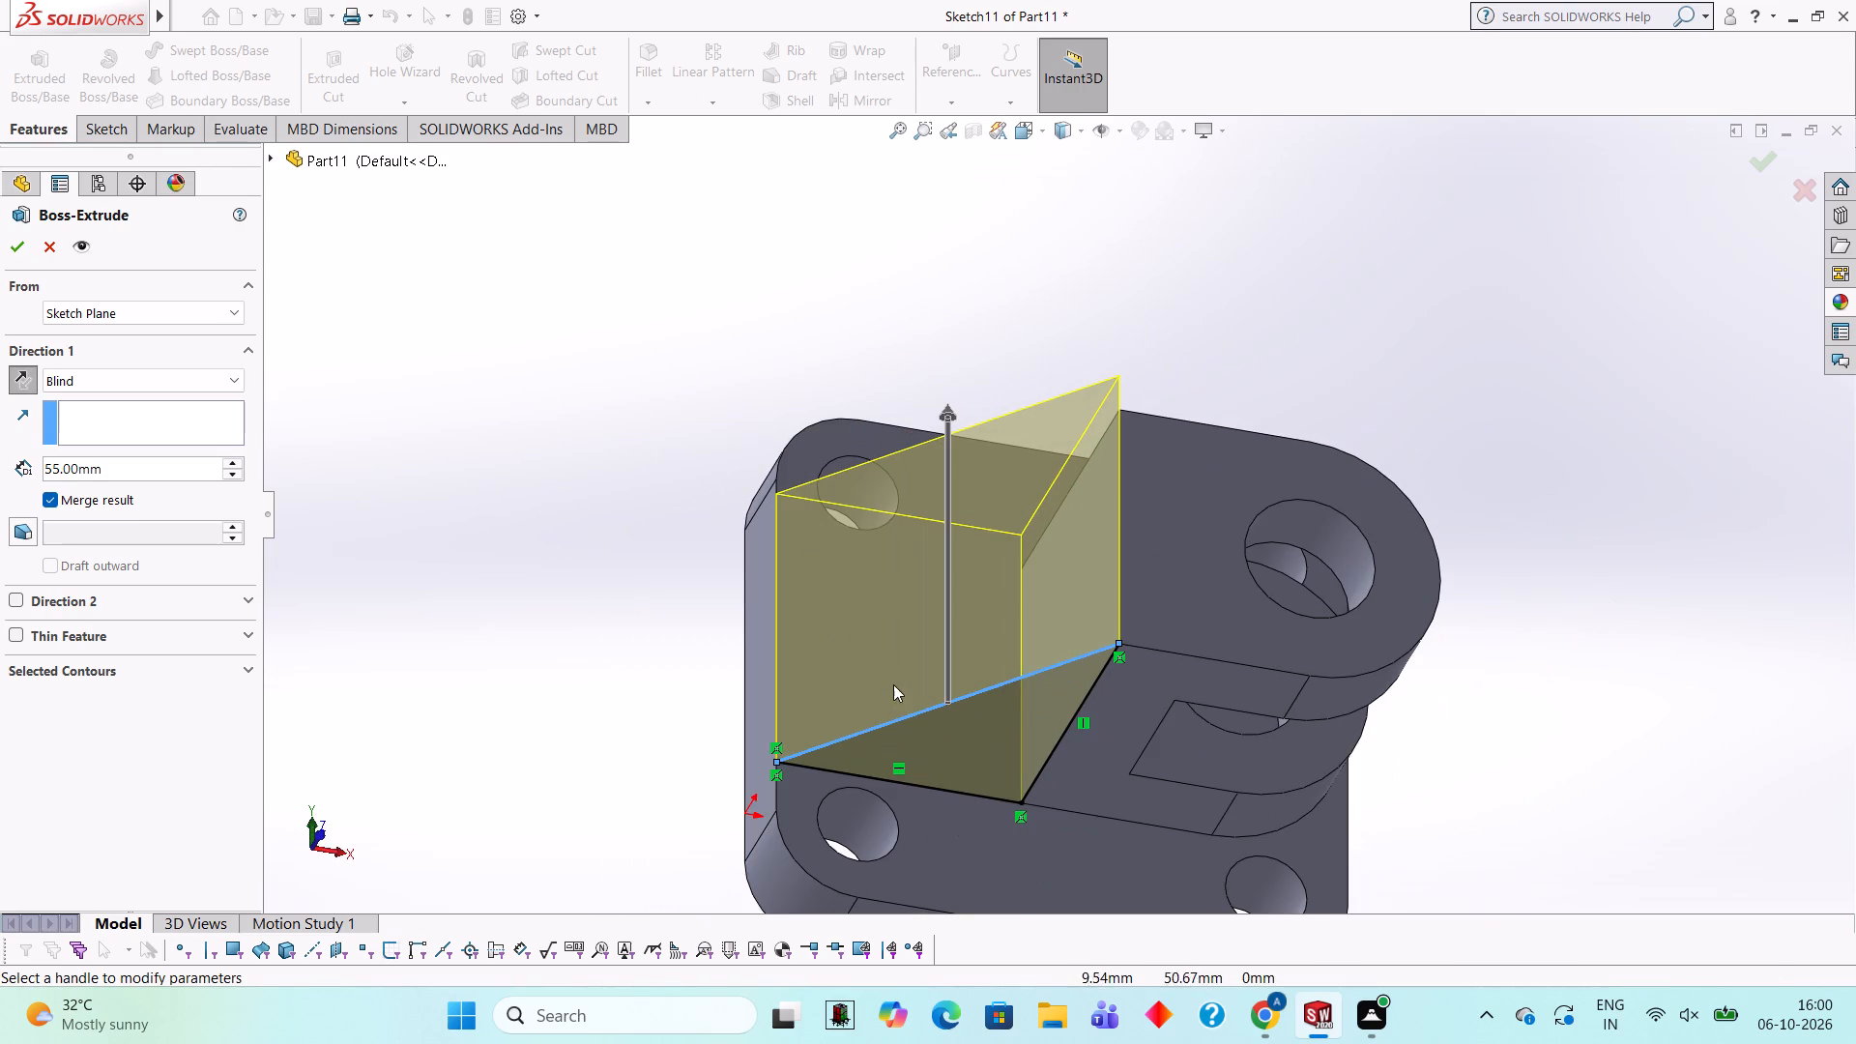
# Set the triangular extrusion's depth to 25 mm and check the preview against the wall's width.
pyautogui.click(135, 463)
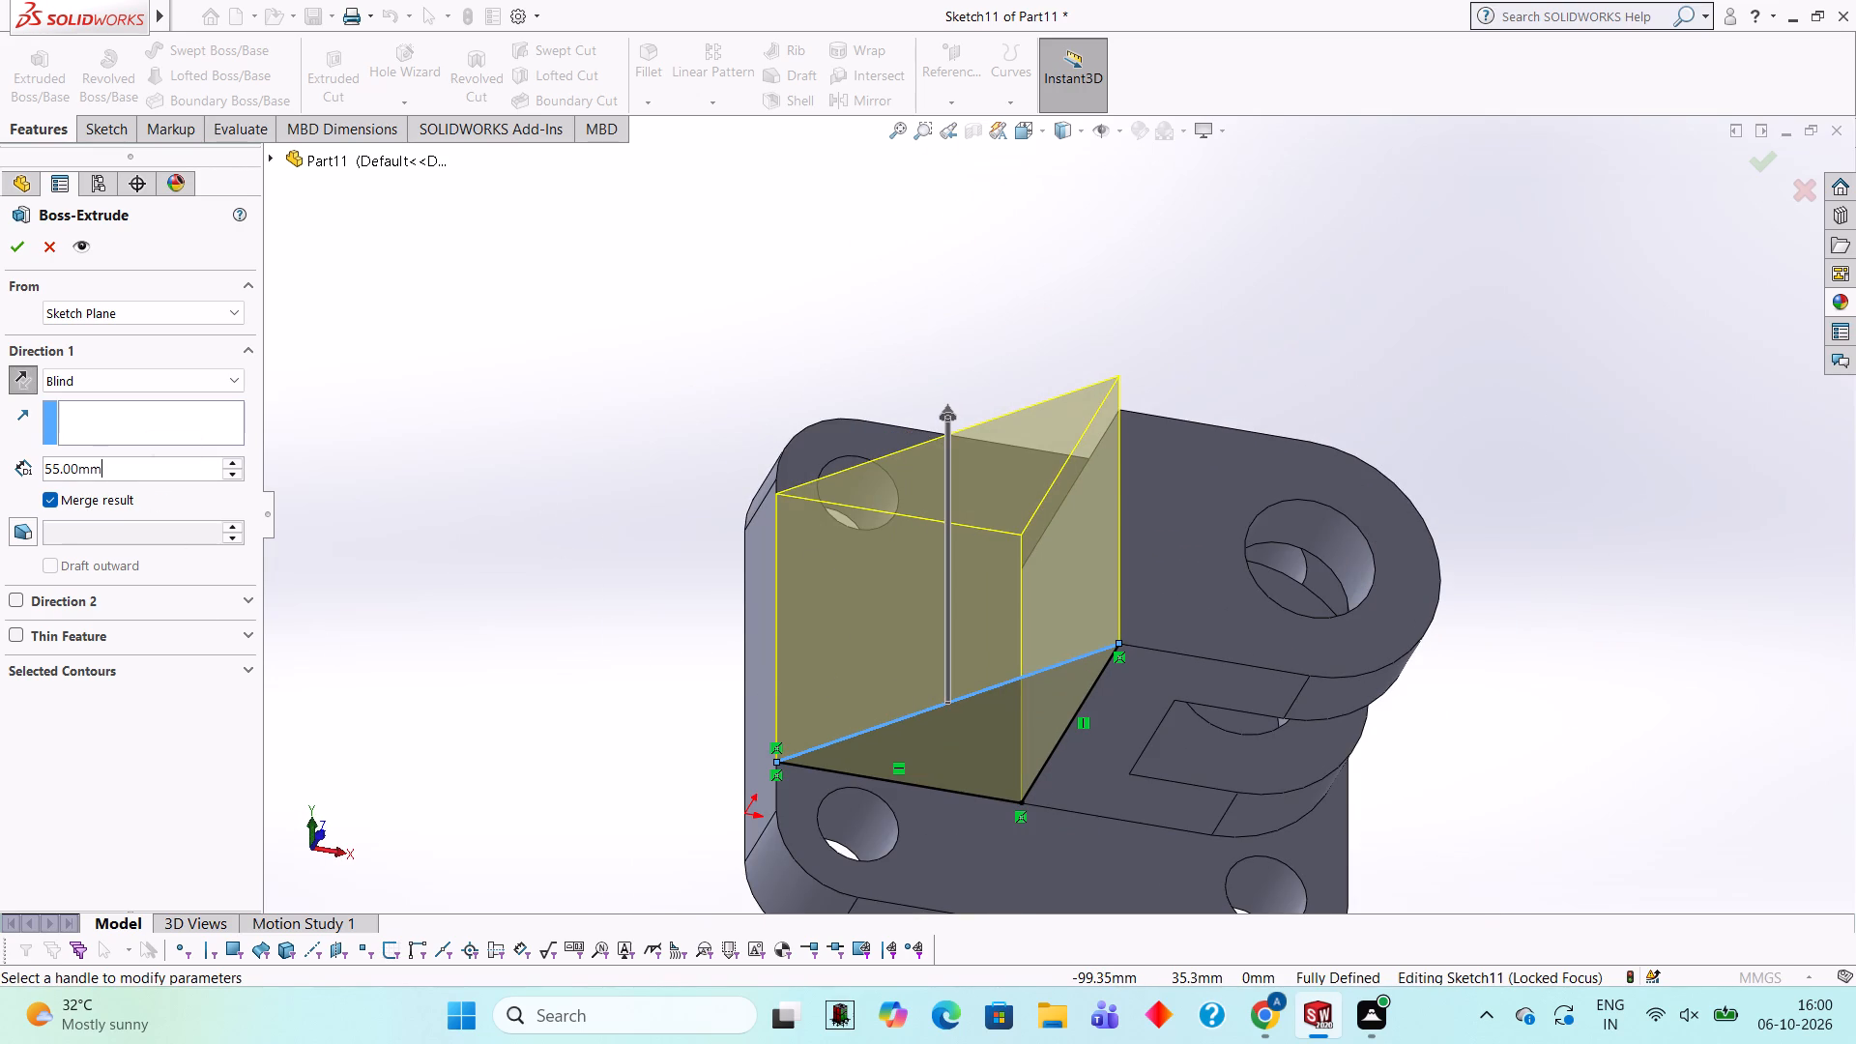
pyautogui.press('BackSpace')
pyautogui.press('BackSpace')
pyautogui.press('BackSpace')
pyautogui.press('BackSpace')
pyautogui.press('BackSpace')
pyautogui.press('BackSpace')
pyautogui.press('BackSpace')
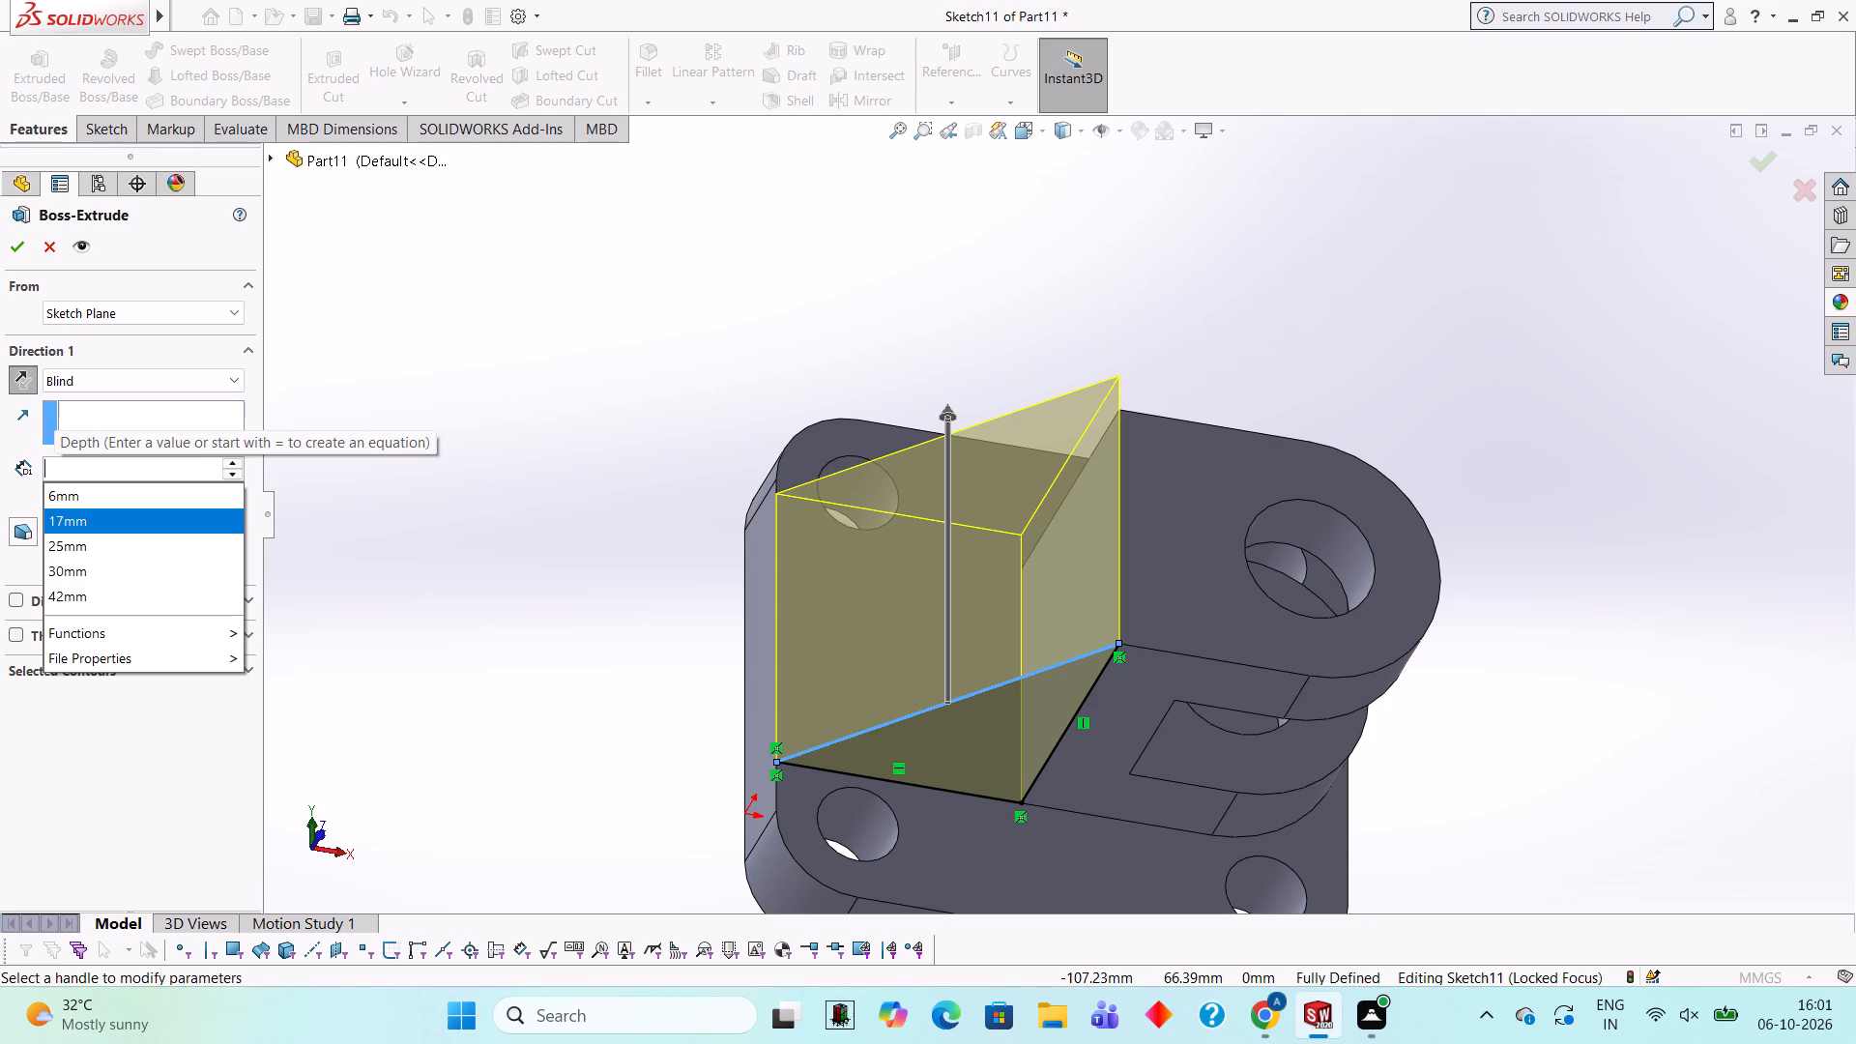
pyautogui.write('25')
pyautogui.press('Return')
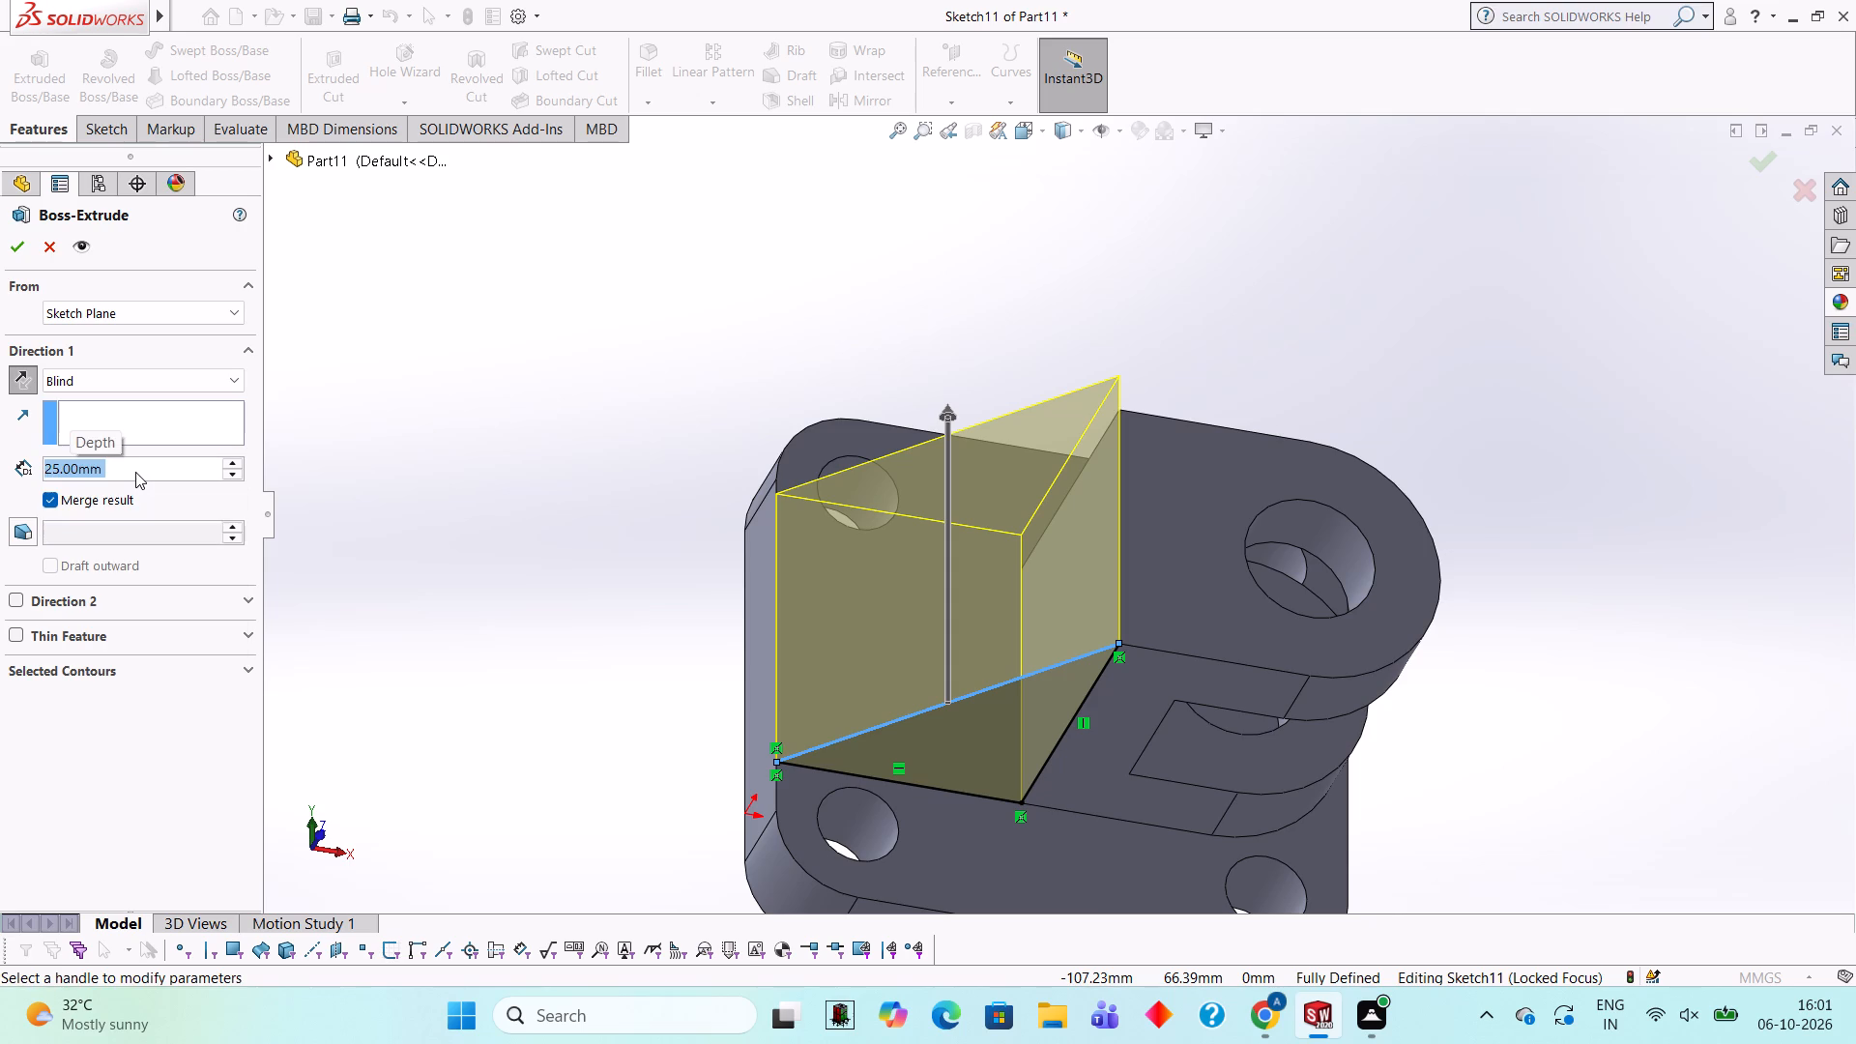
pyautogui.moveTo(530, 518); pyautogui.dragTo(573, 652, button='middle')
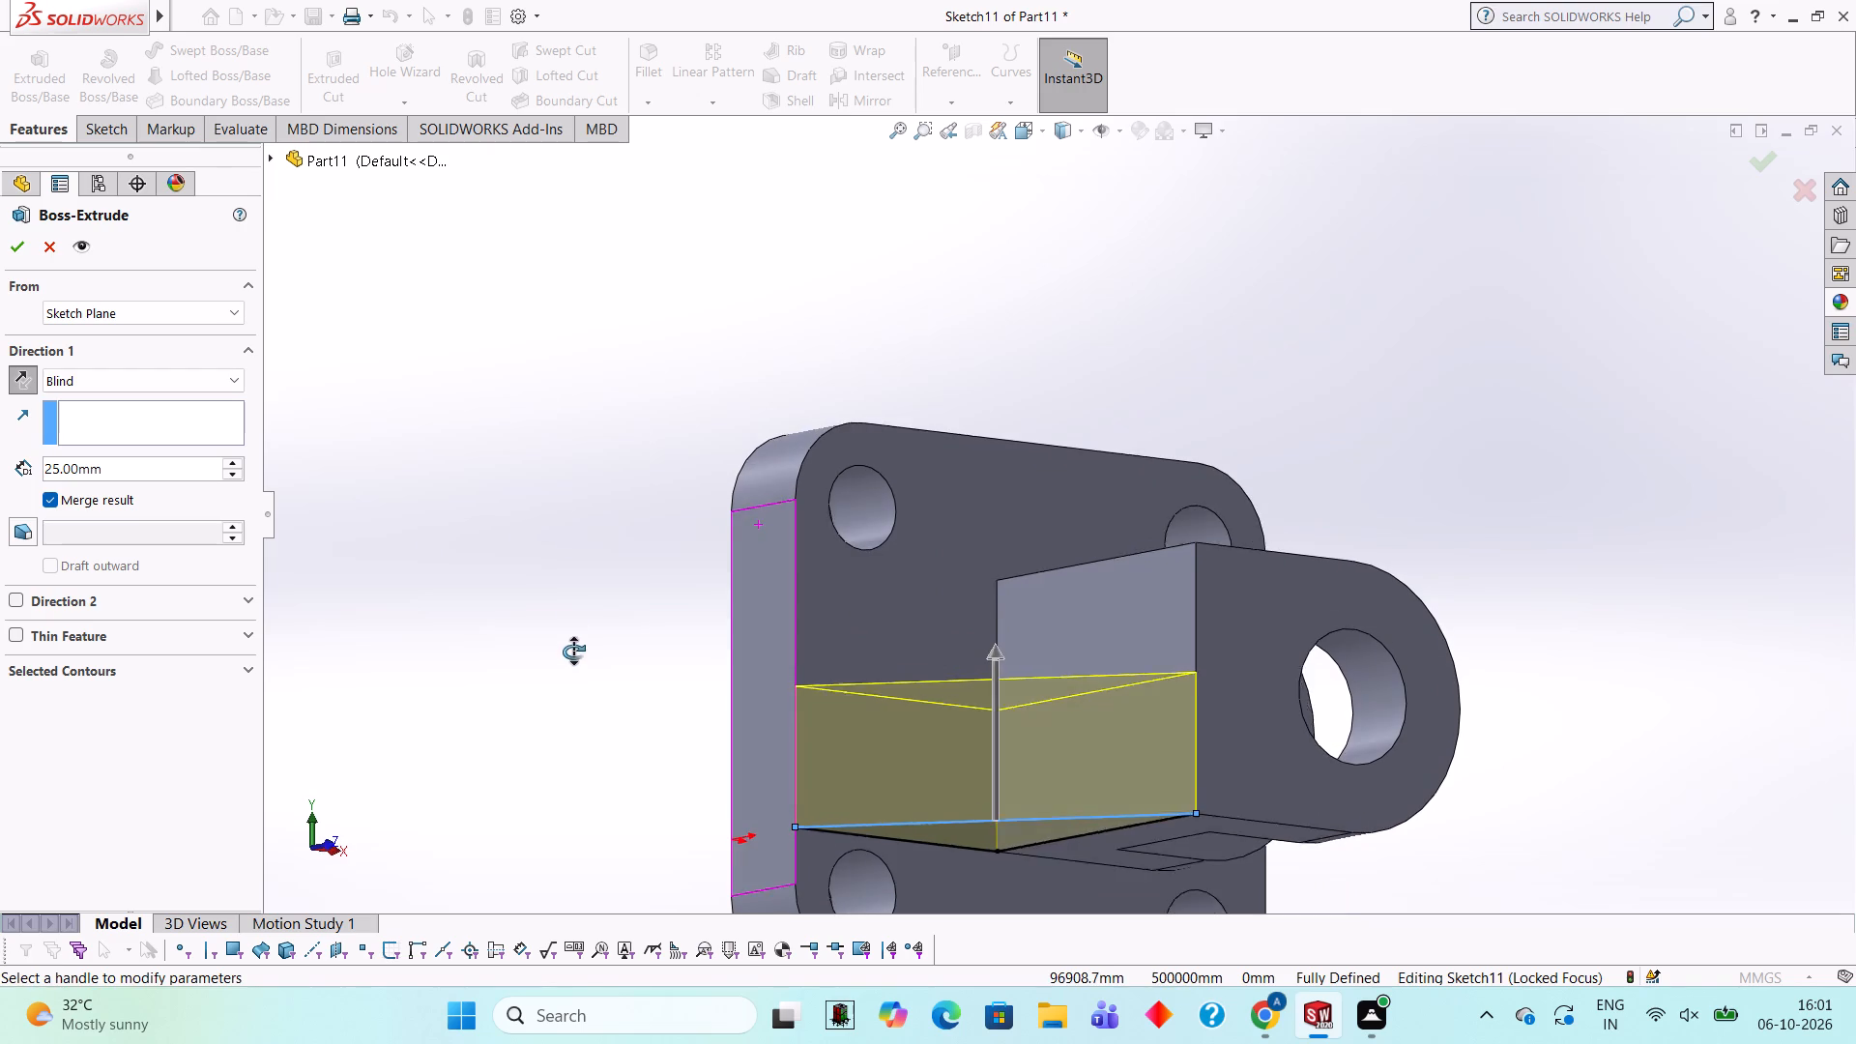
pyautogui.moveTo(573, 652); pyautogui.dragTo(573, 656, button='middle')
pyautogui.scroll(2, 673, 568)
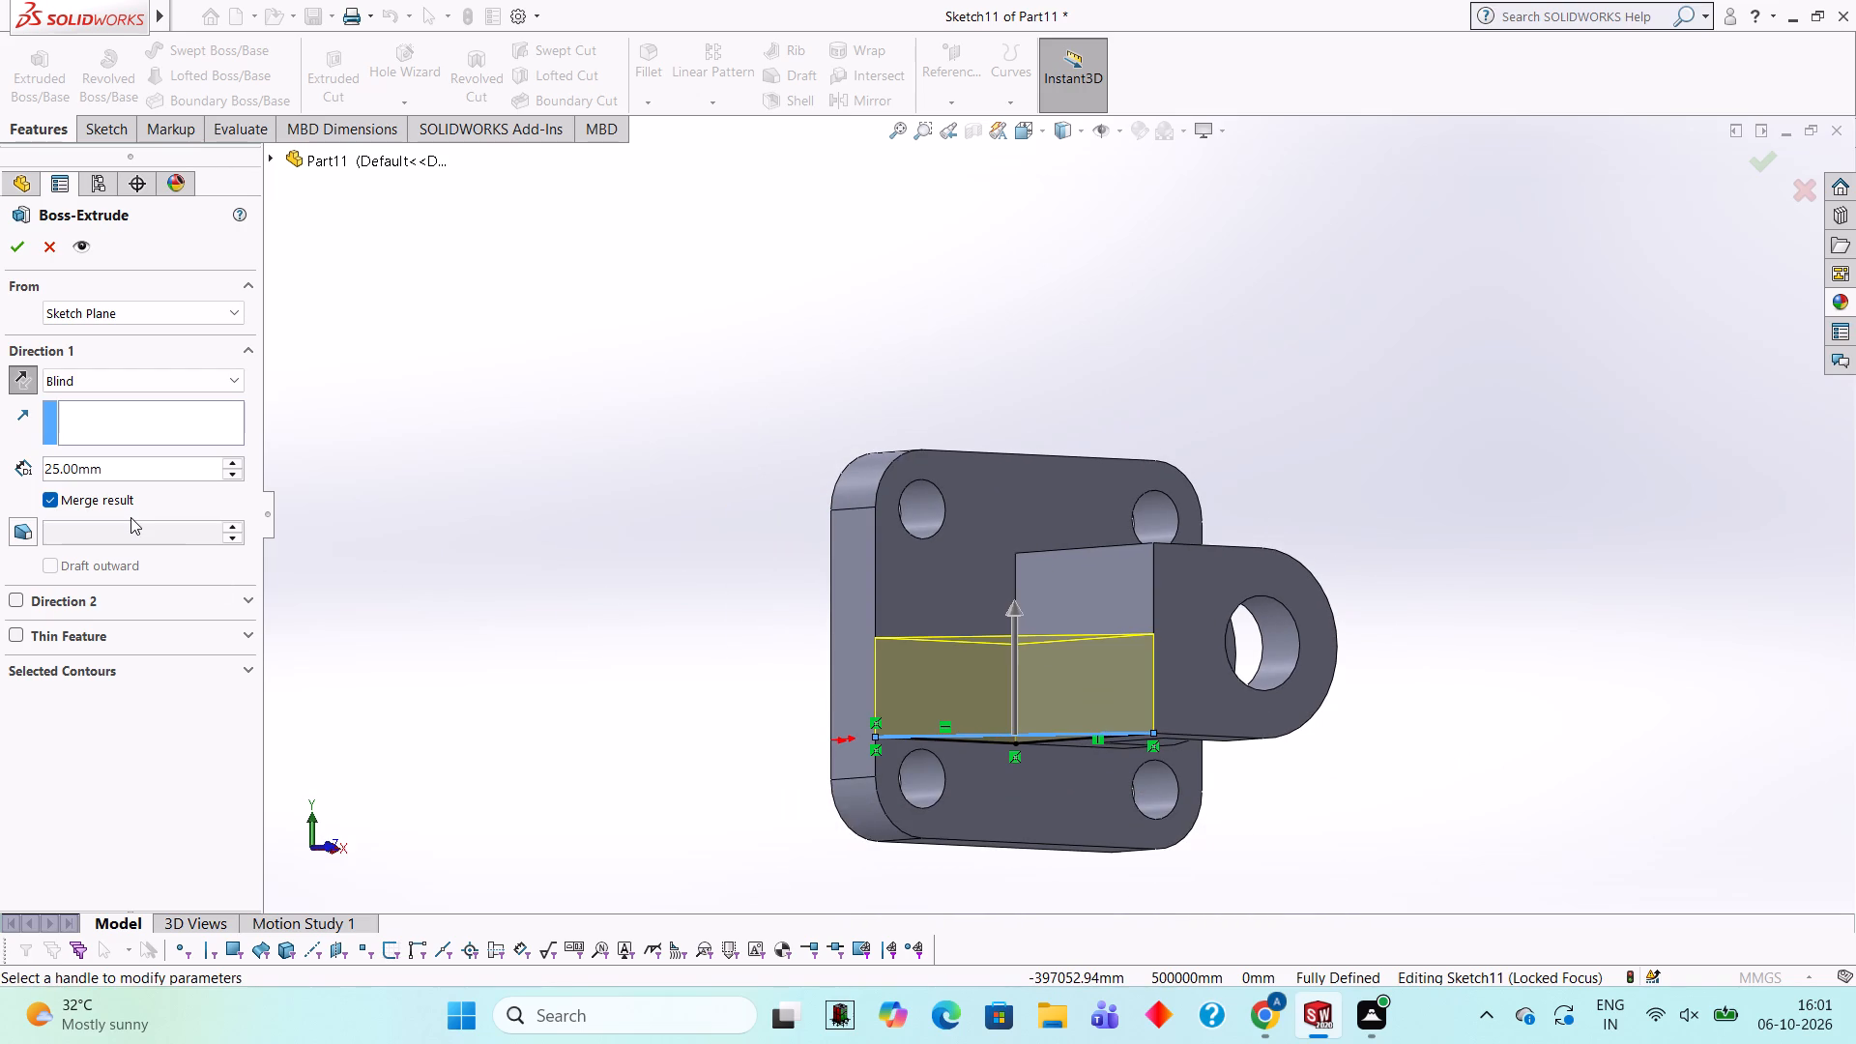
# Set the triangular extrusion's depth to 48 mm and finish the boss extrusion.
pyautogui.click(140, 475)
pyautogui.press('BackSpace')
pyautogui.press('BackSpace')
pyautogui.press('BackSpace')
pyautogui.press('BackSpace')
pyautogui.press('BackSpace')
pyautogui.press('BackSpace')
pyautogui.press('BackSpace')
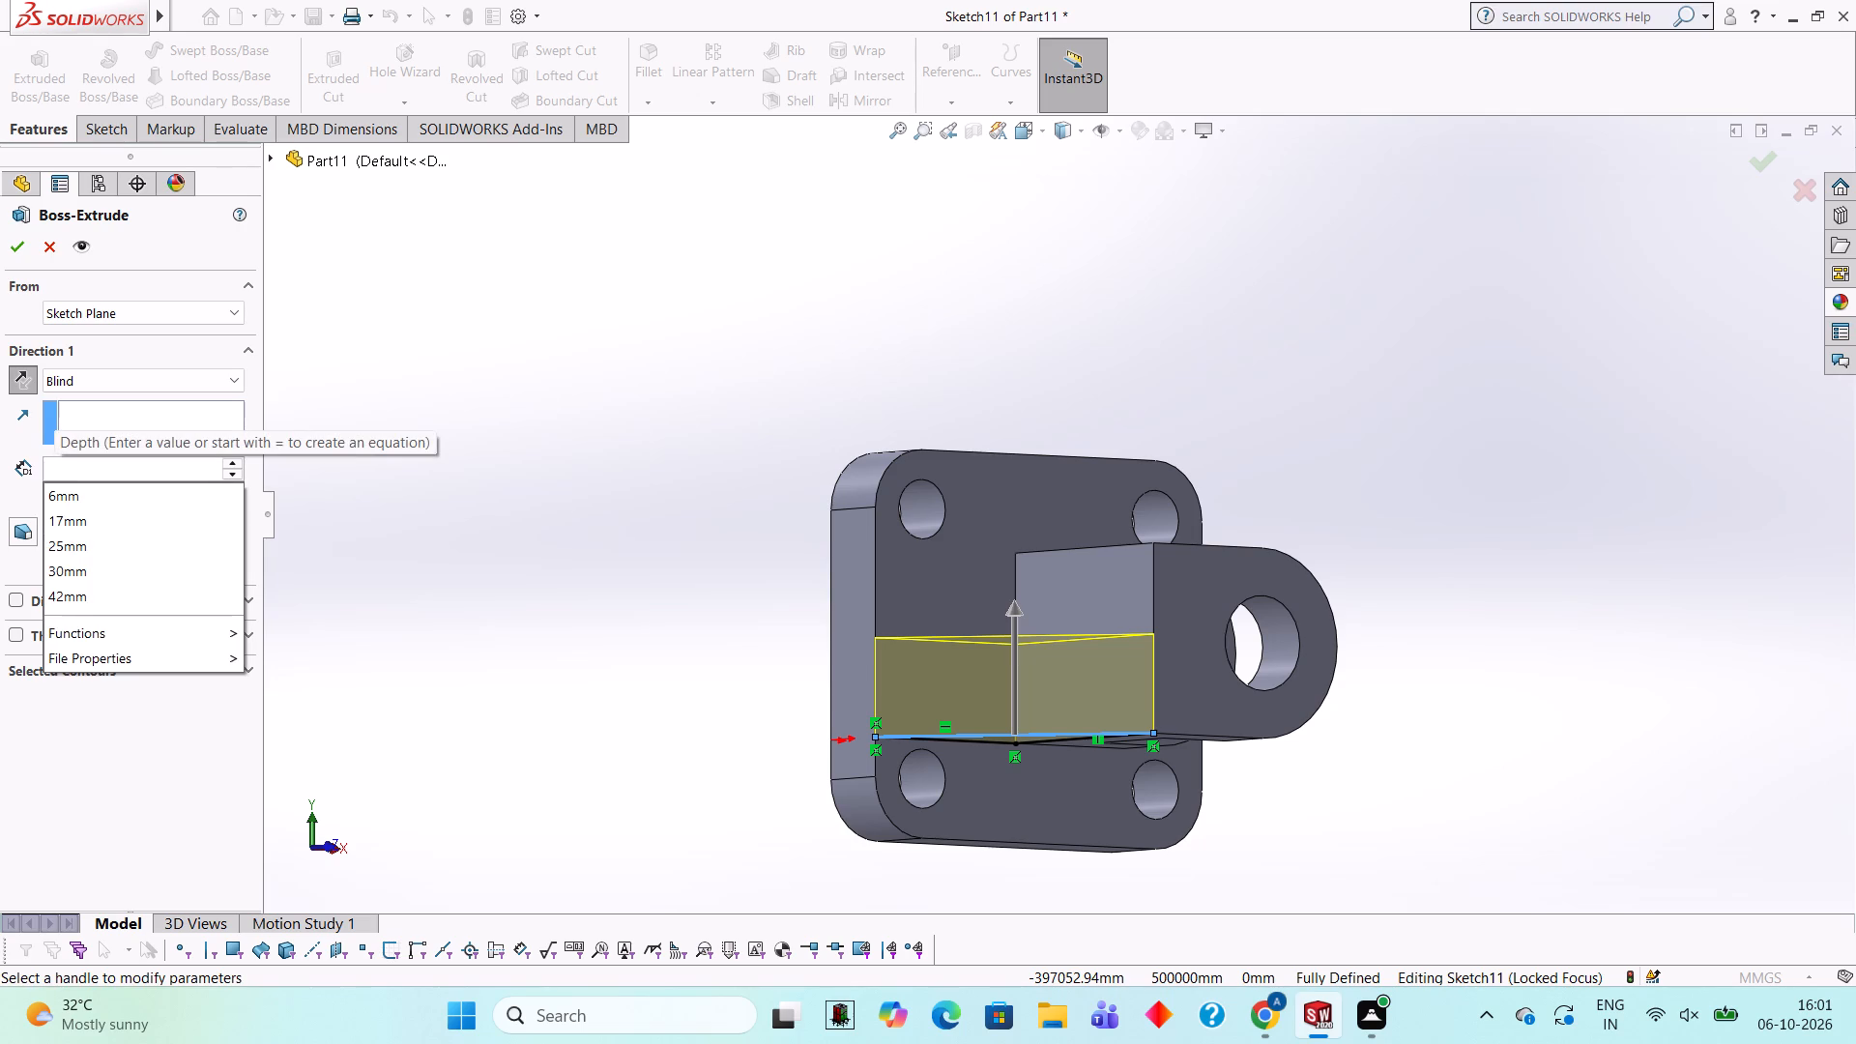
pyautogui.write('48')
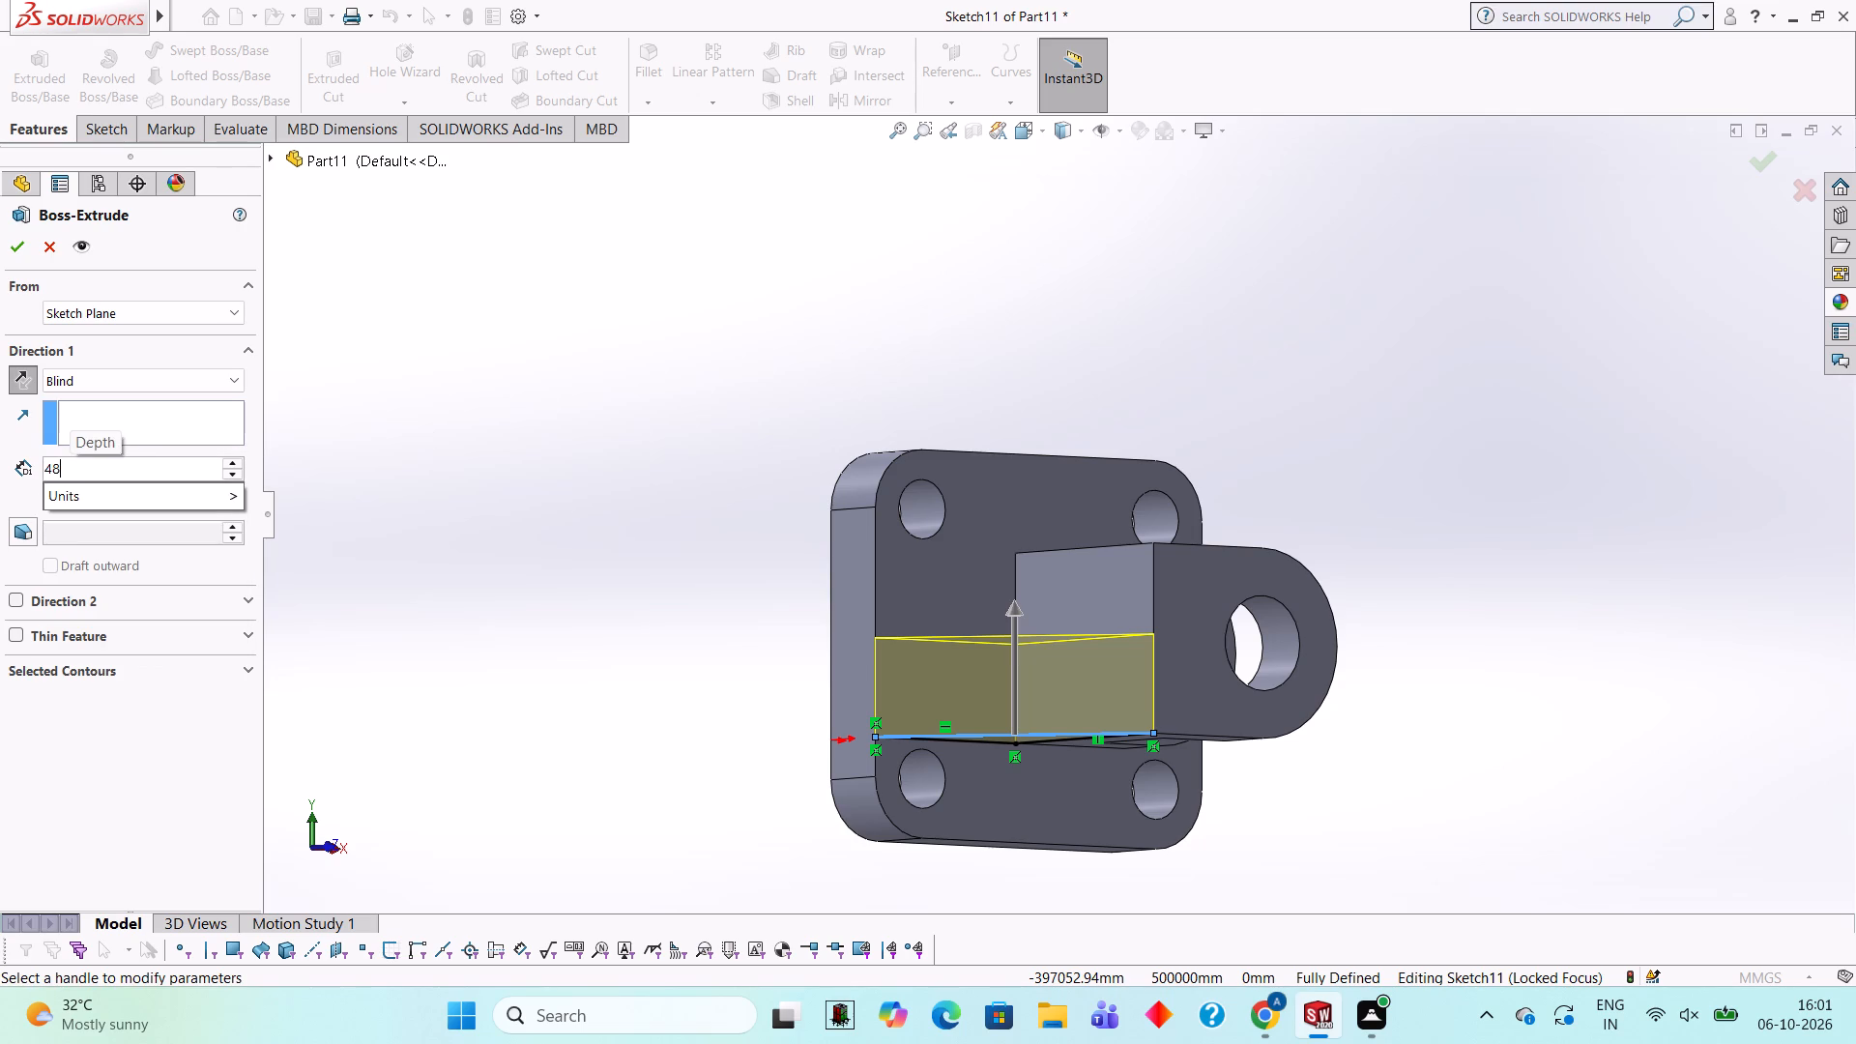
pyautogui.press('Return')
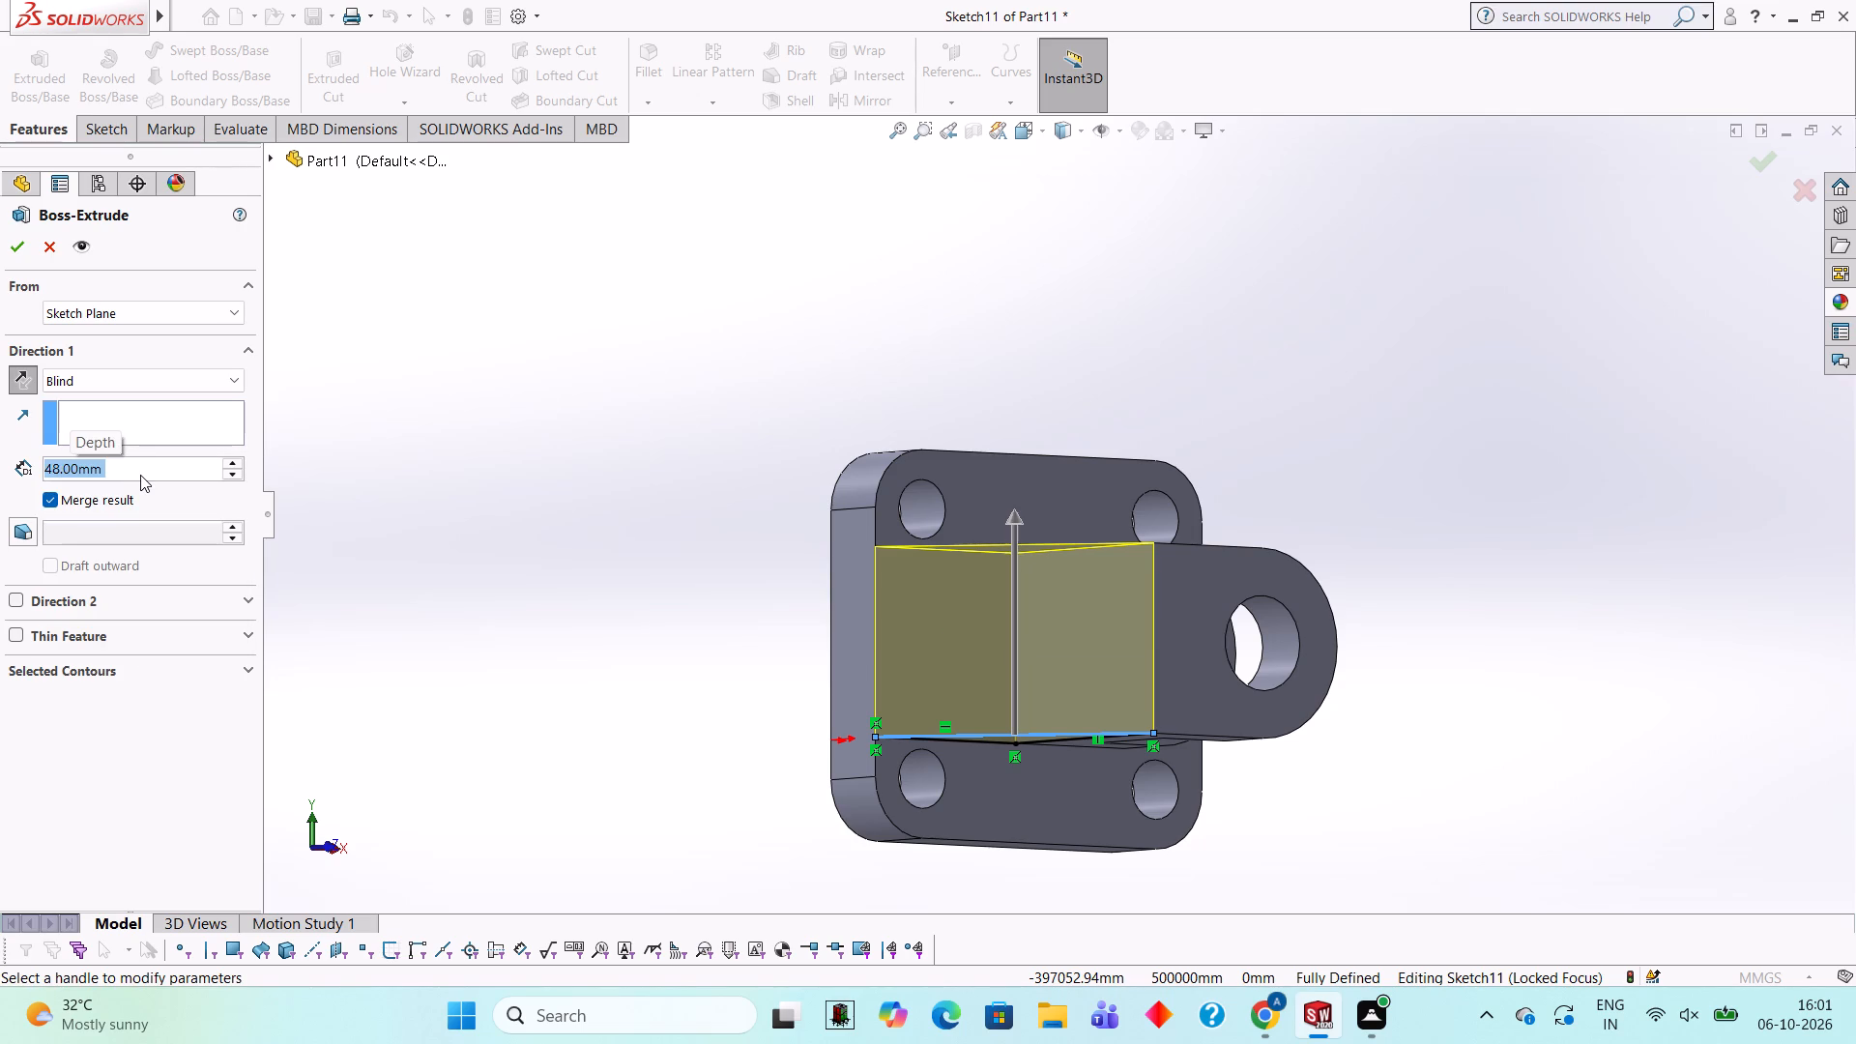
pyautogui.click(15, 250)
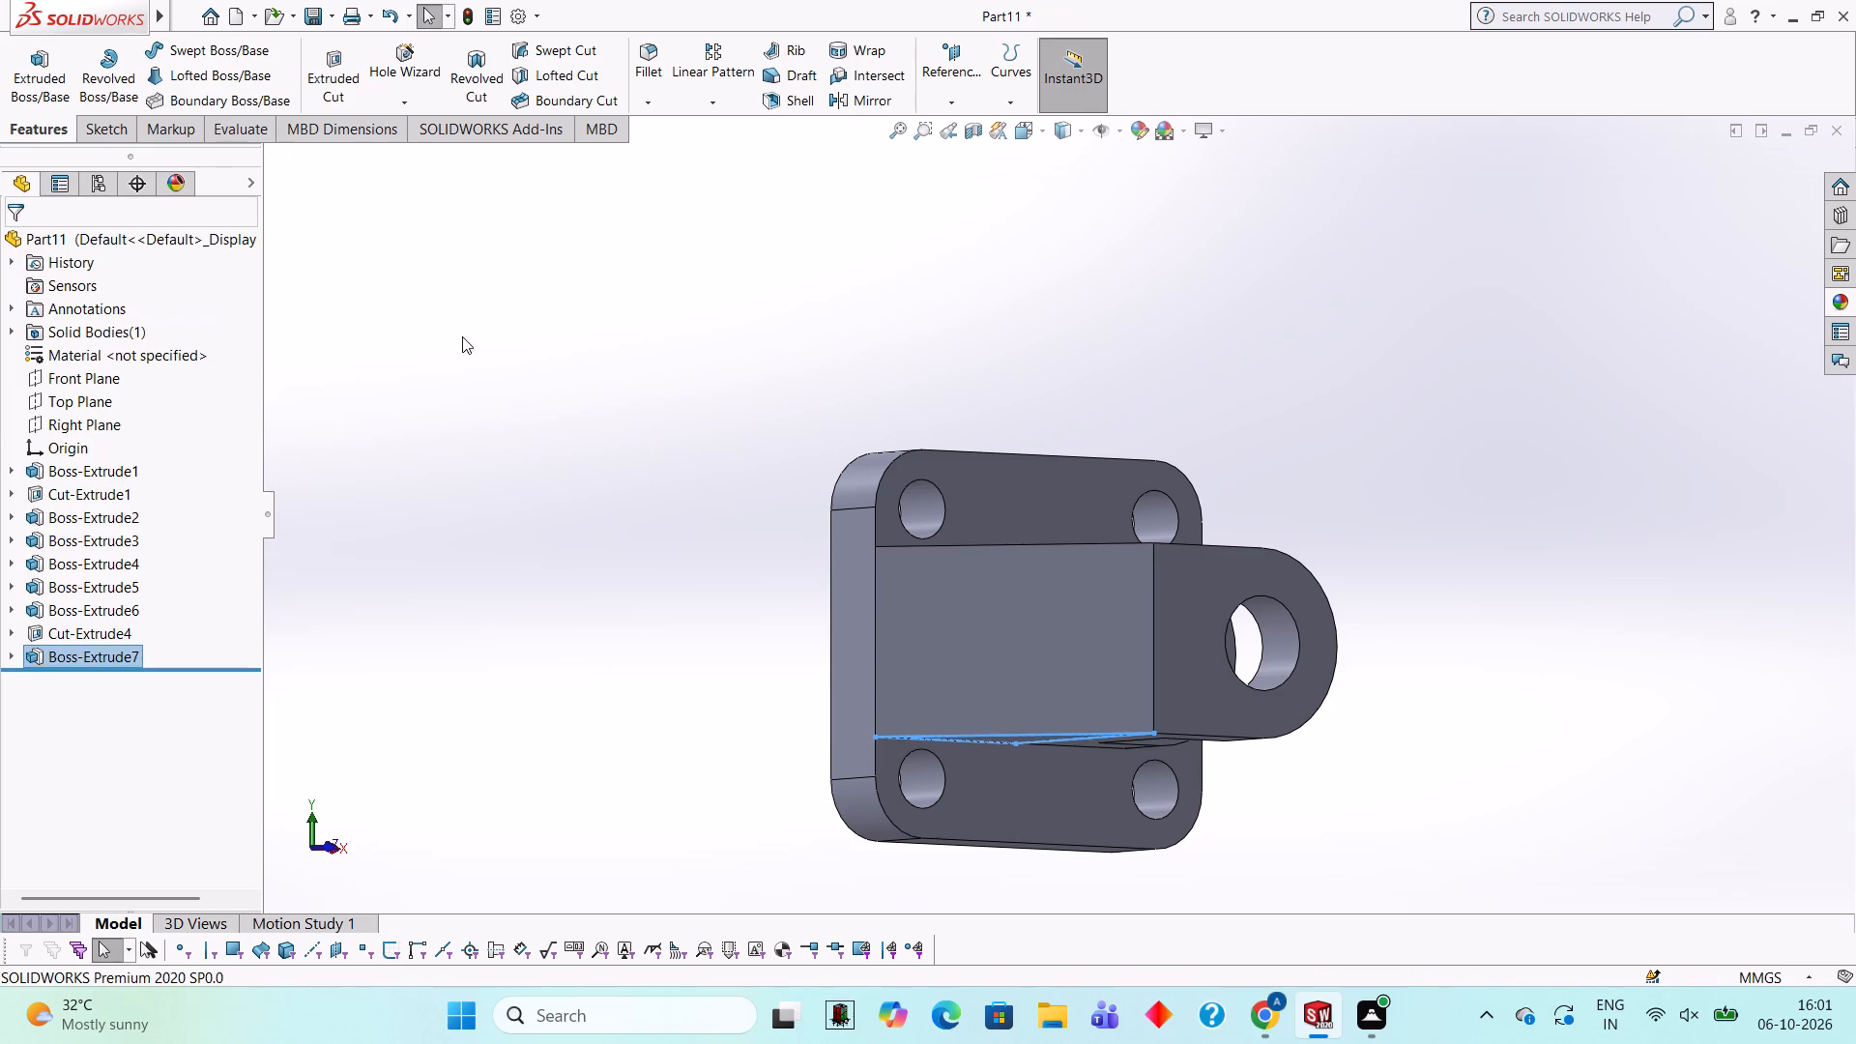
pyautogui.click(462, 336)
# On the rib and wall's C-notched side face, sketch a closed triangle with full-height vertical edge, base along the plate, and sloping side about 71.8 mm.
pyautogui.moveTo(1094, 633); pyautogui.dragTo(1009, 398, button='middle')
pyautogui.click(1027, 657)
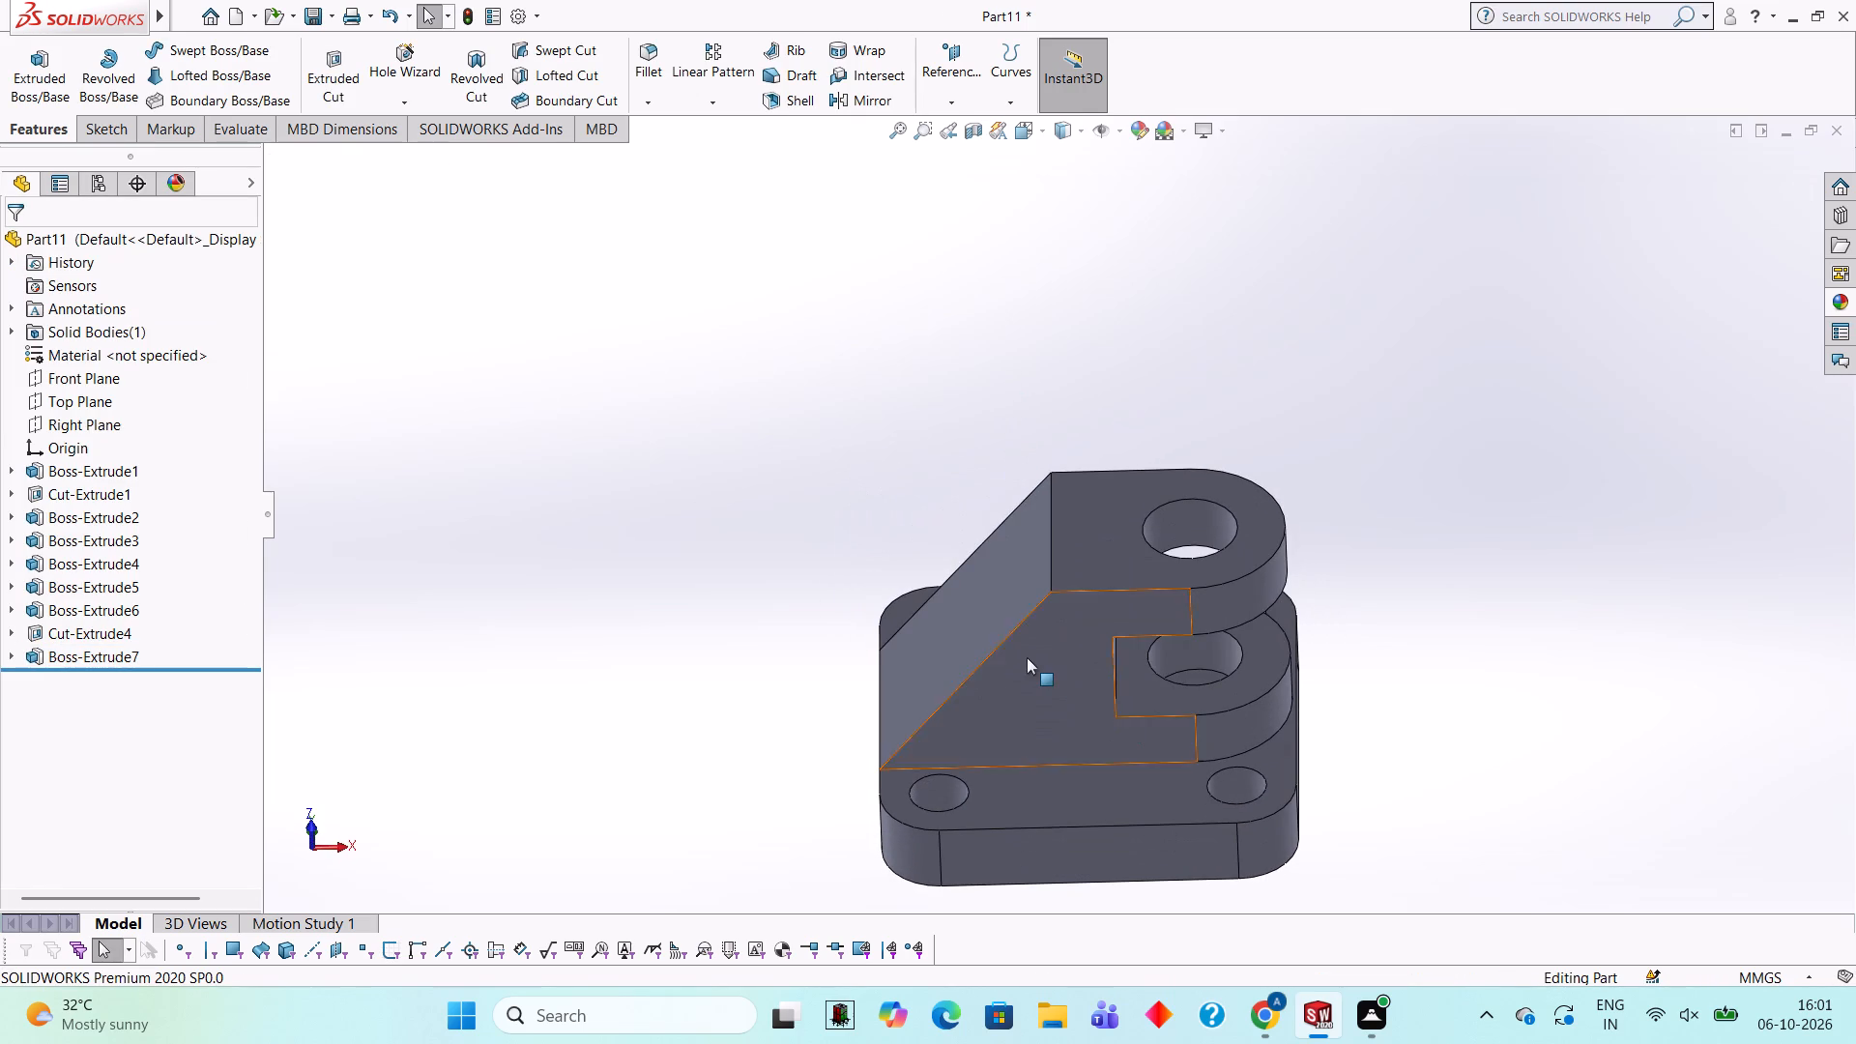
pyautogui.click(1109, 595)
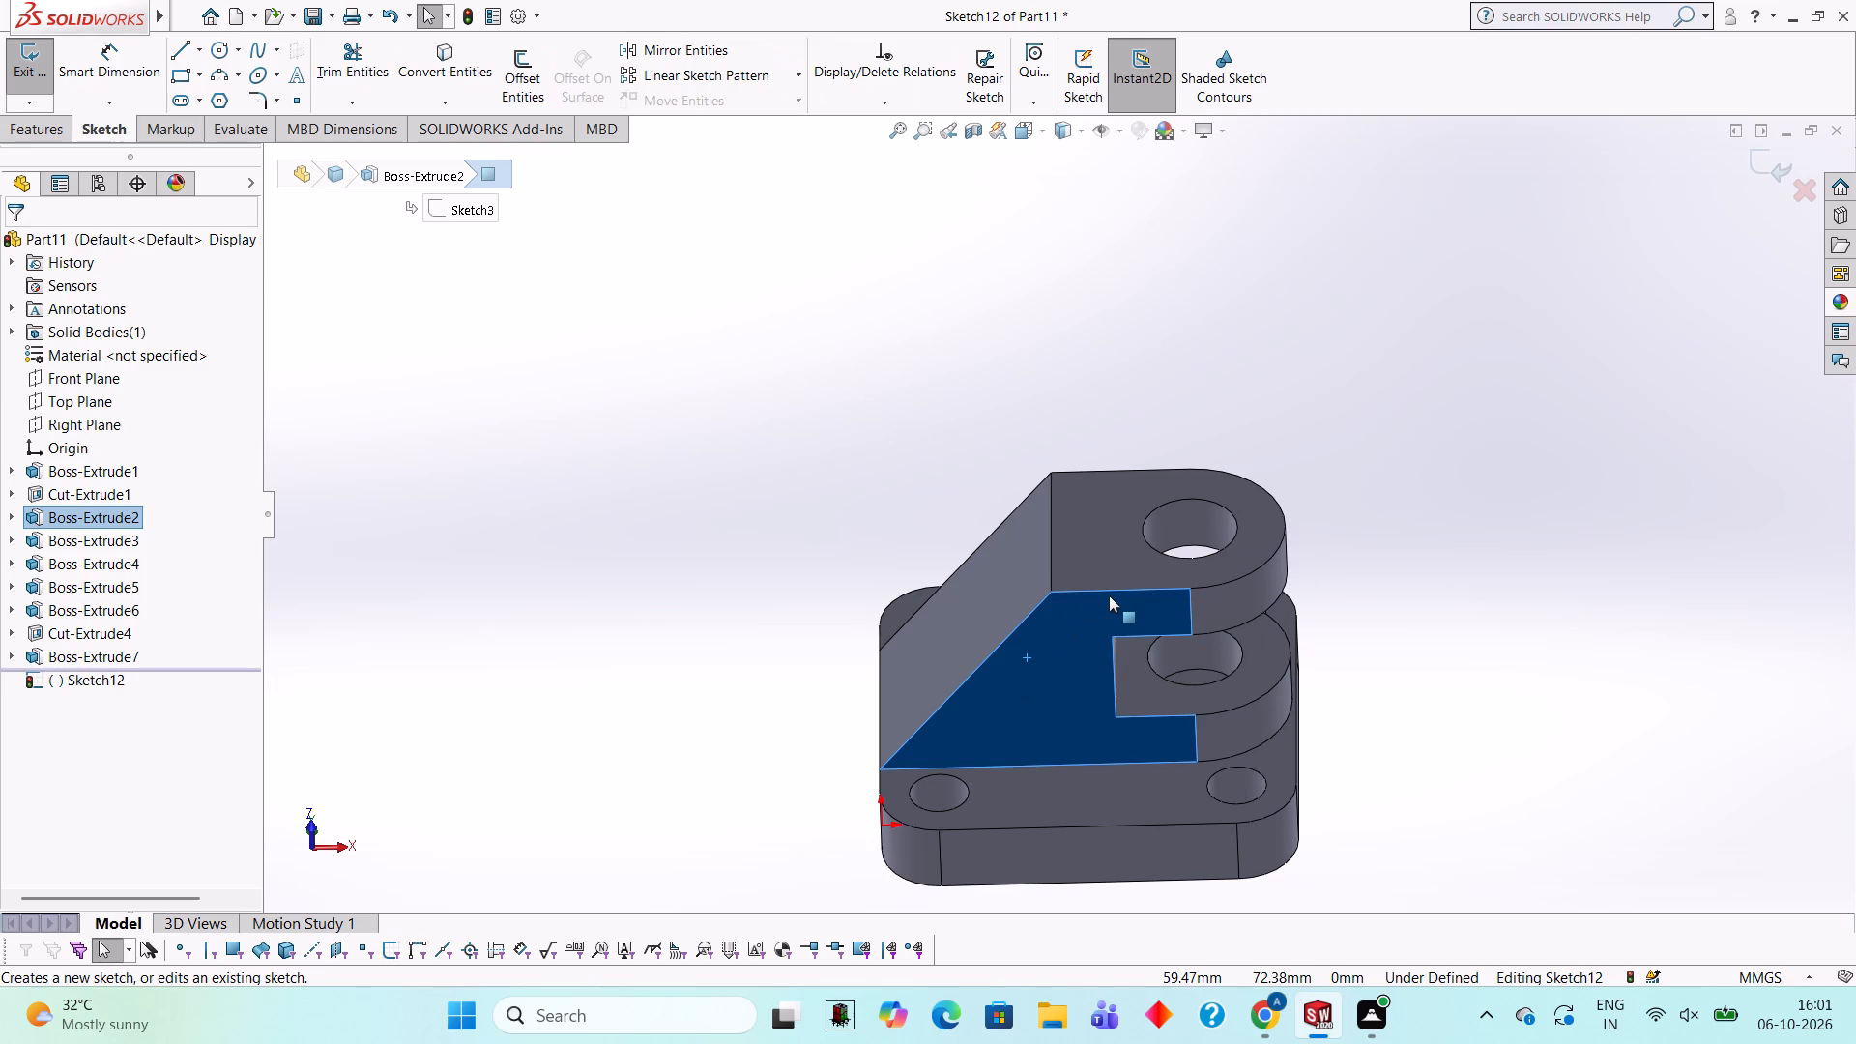
pyautogui.hotkey('ctrl', '8')
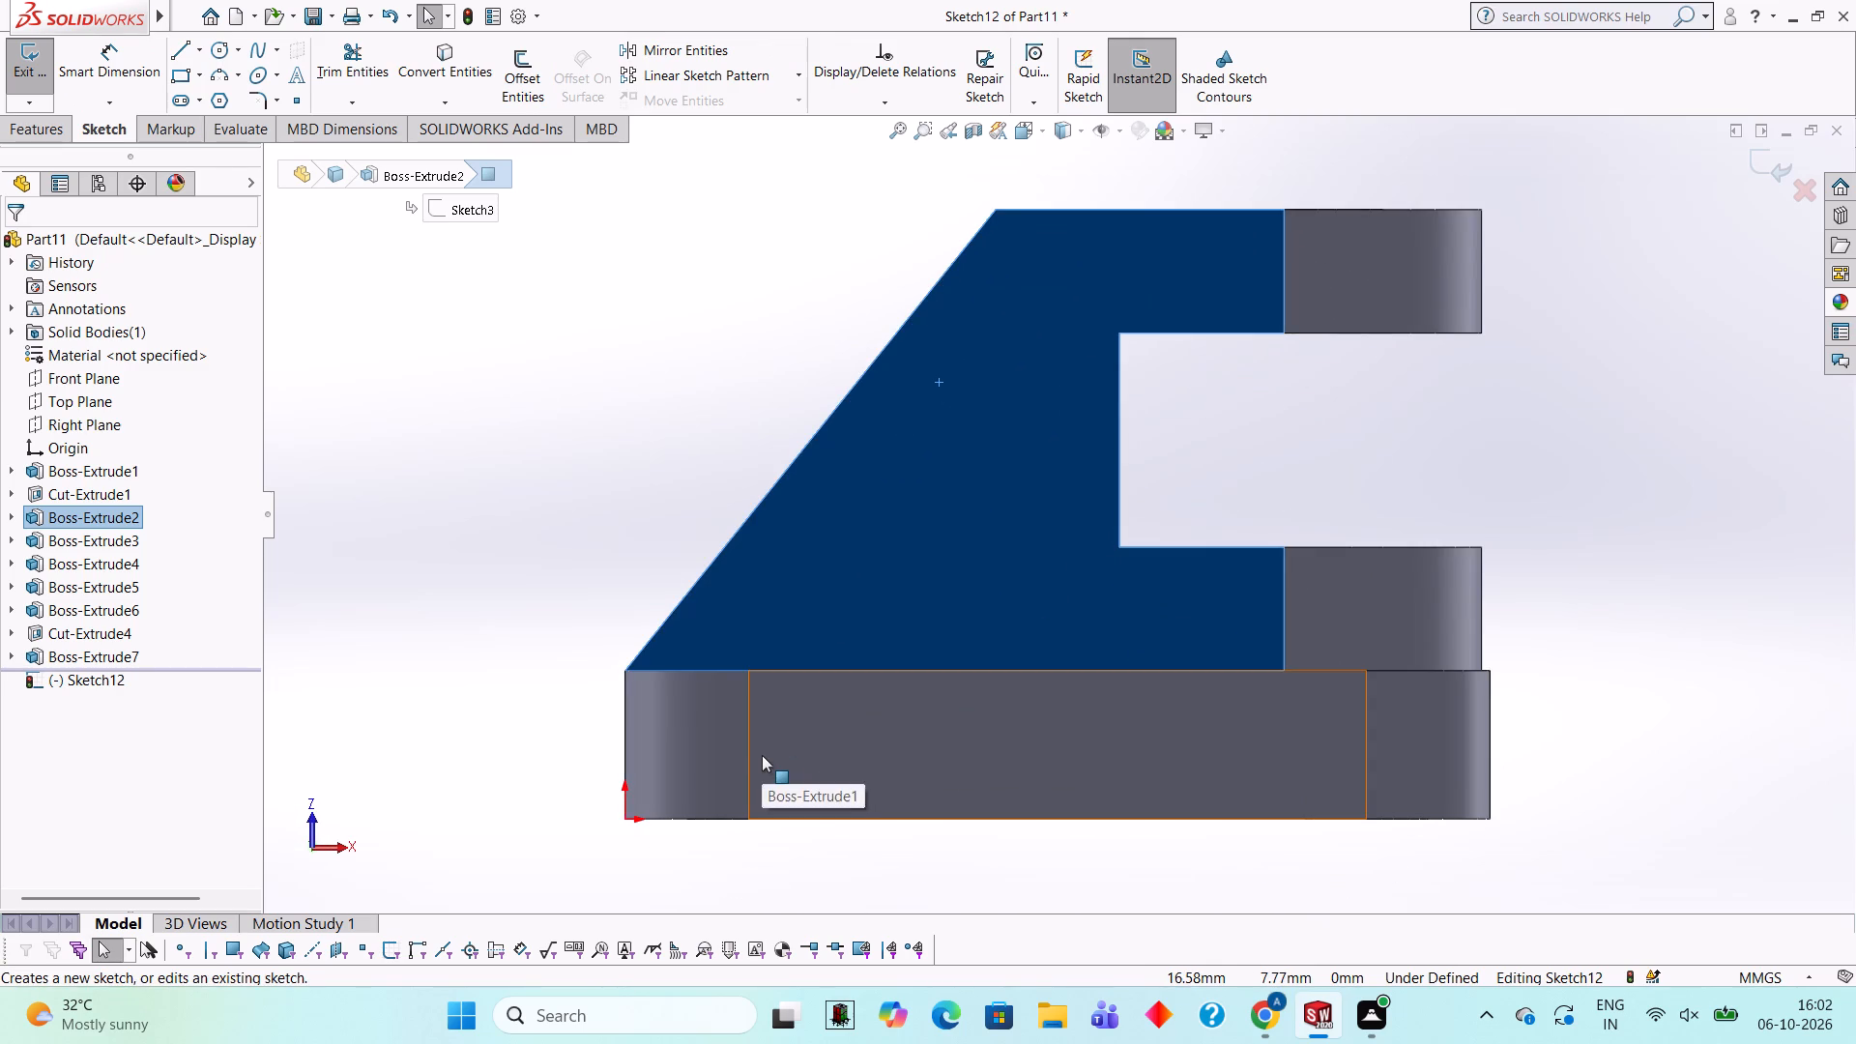
pyautogui.click(182, 43)
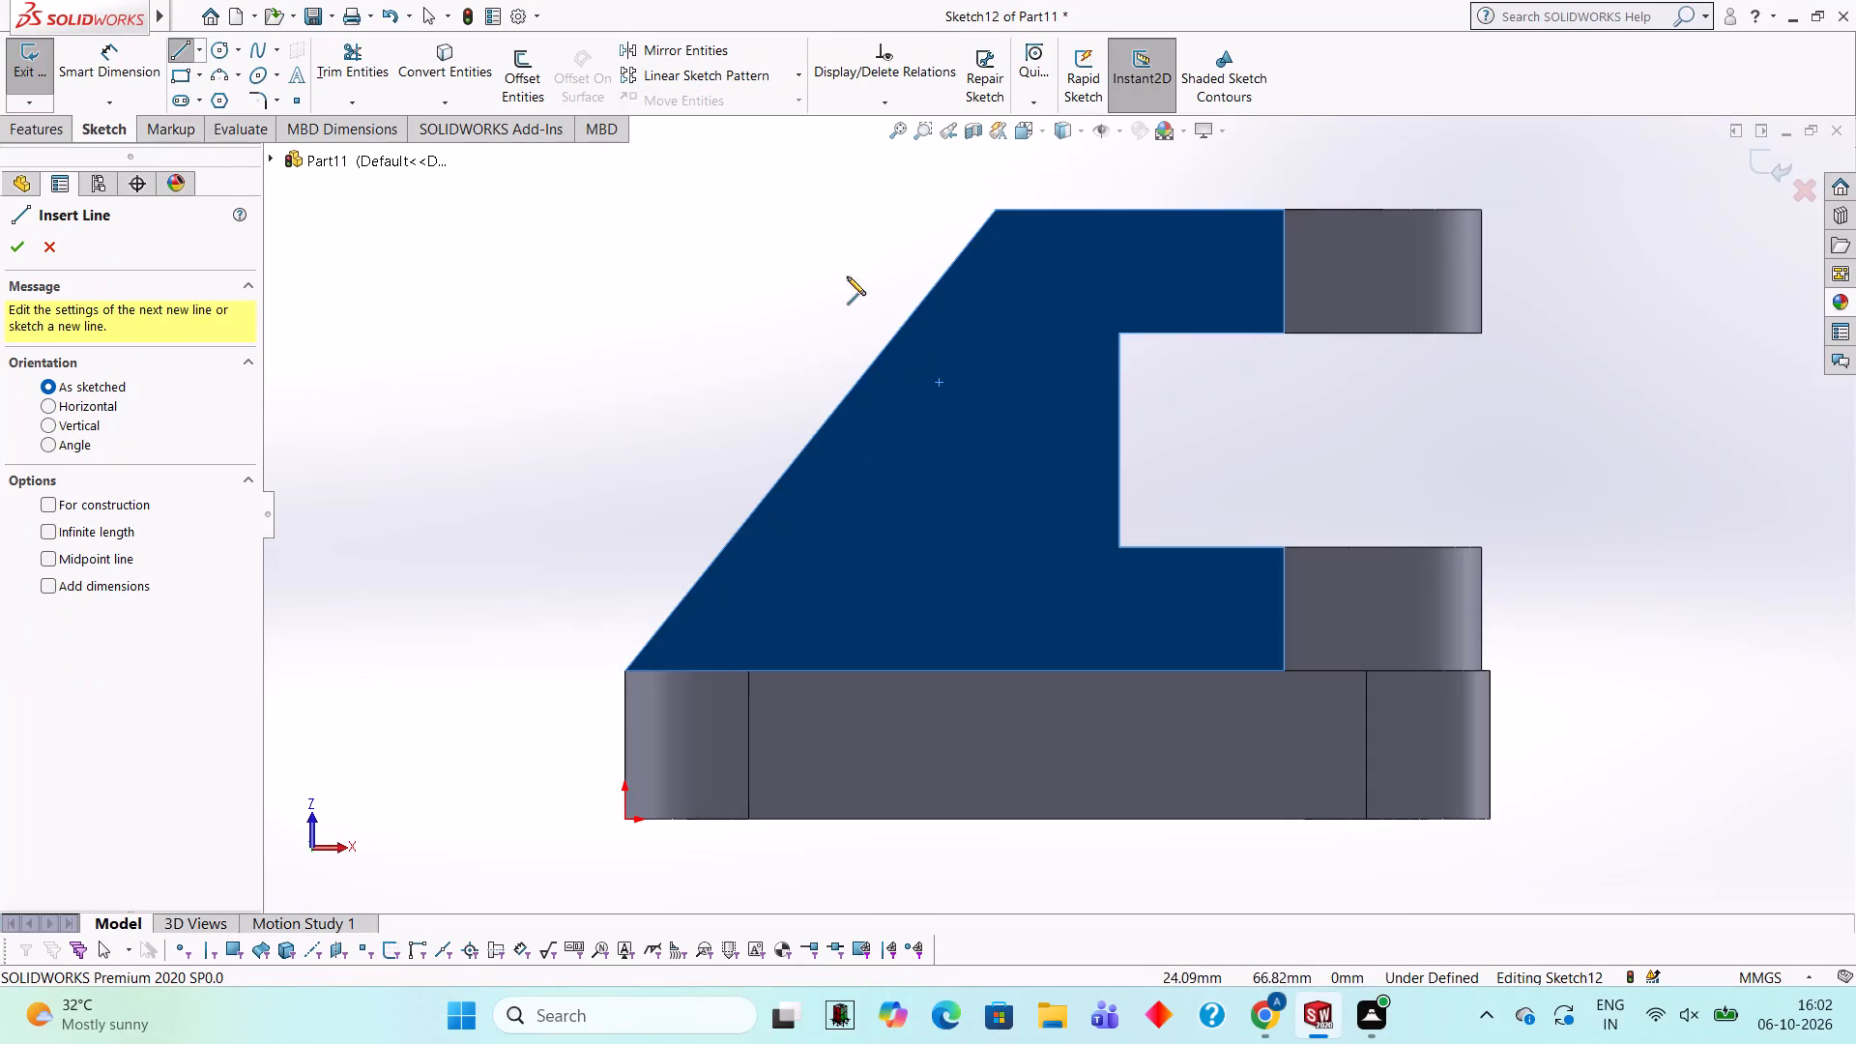
pyautogui.click(997, 210)
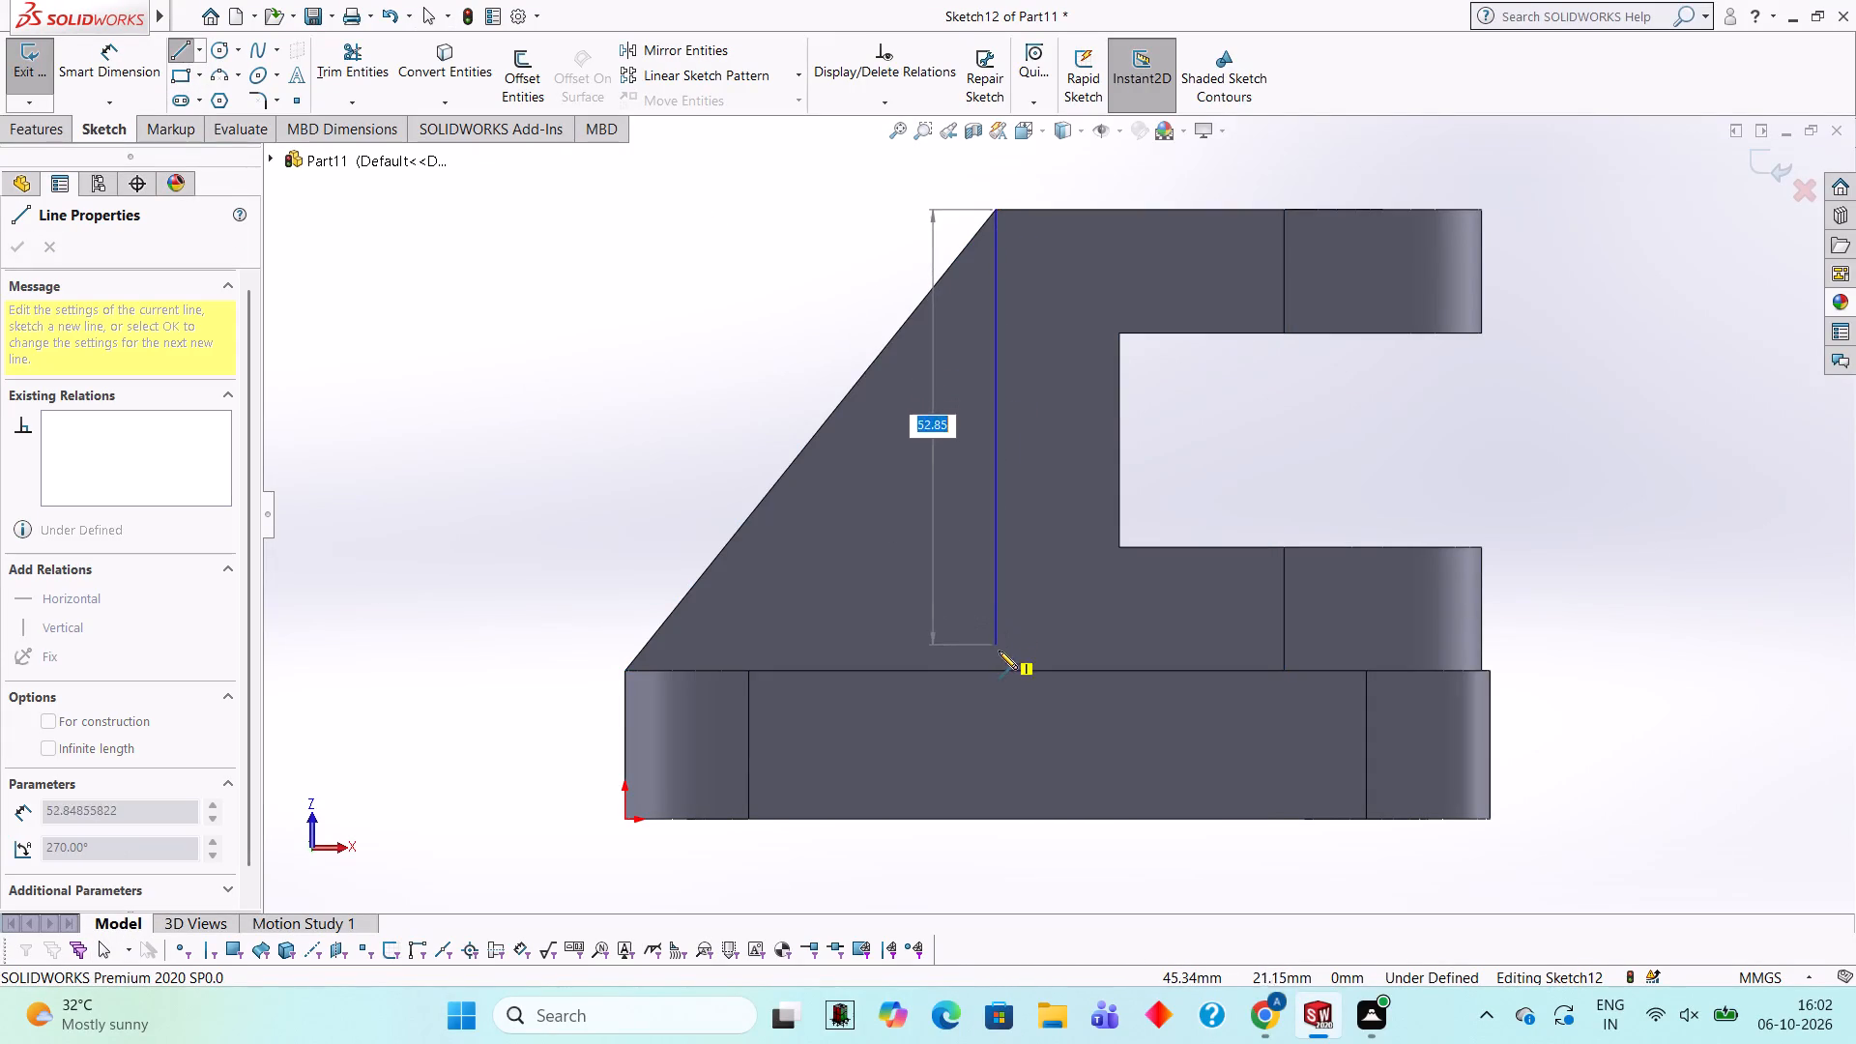
pyautogui.click(999, 671)
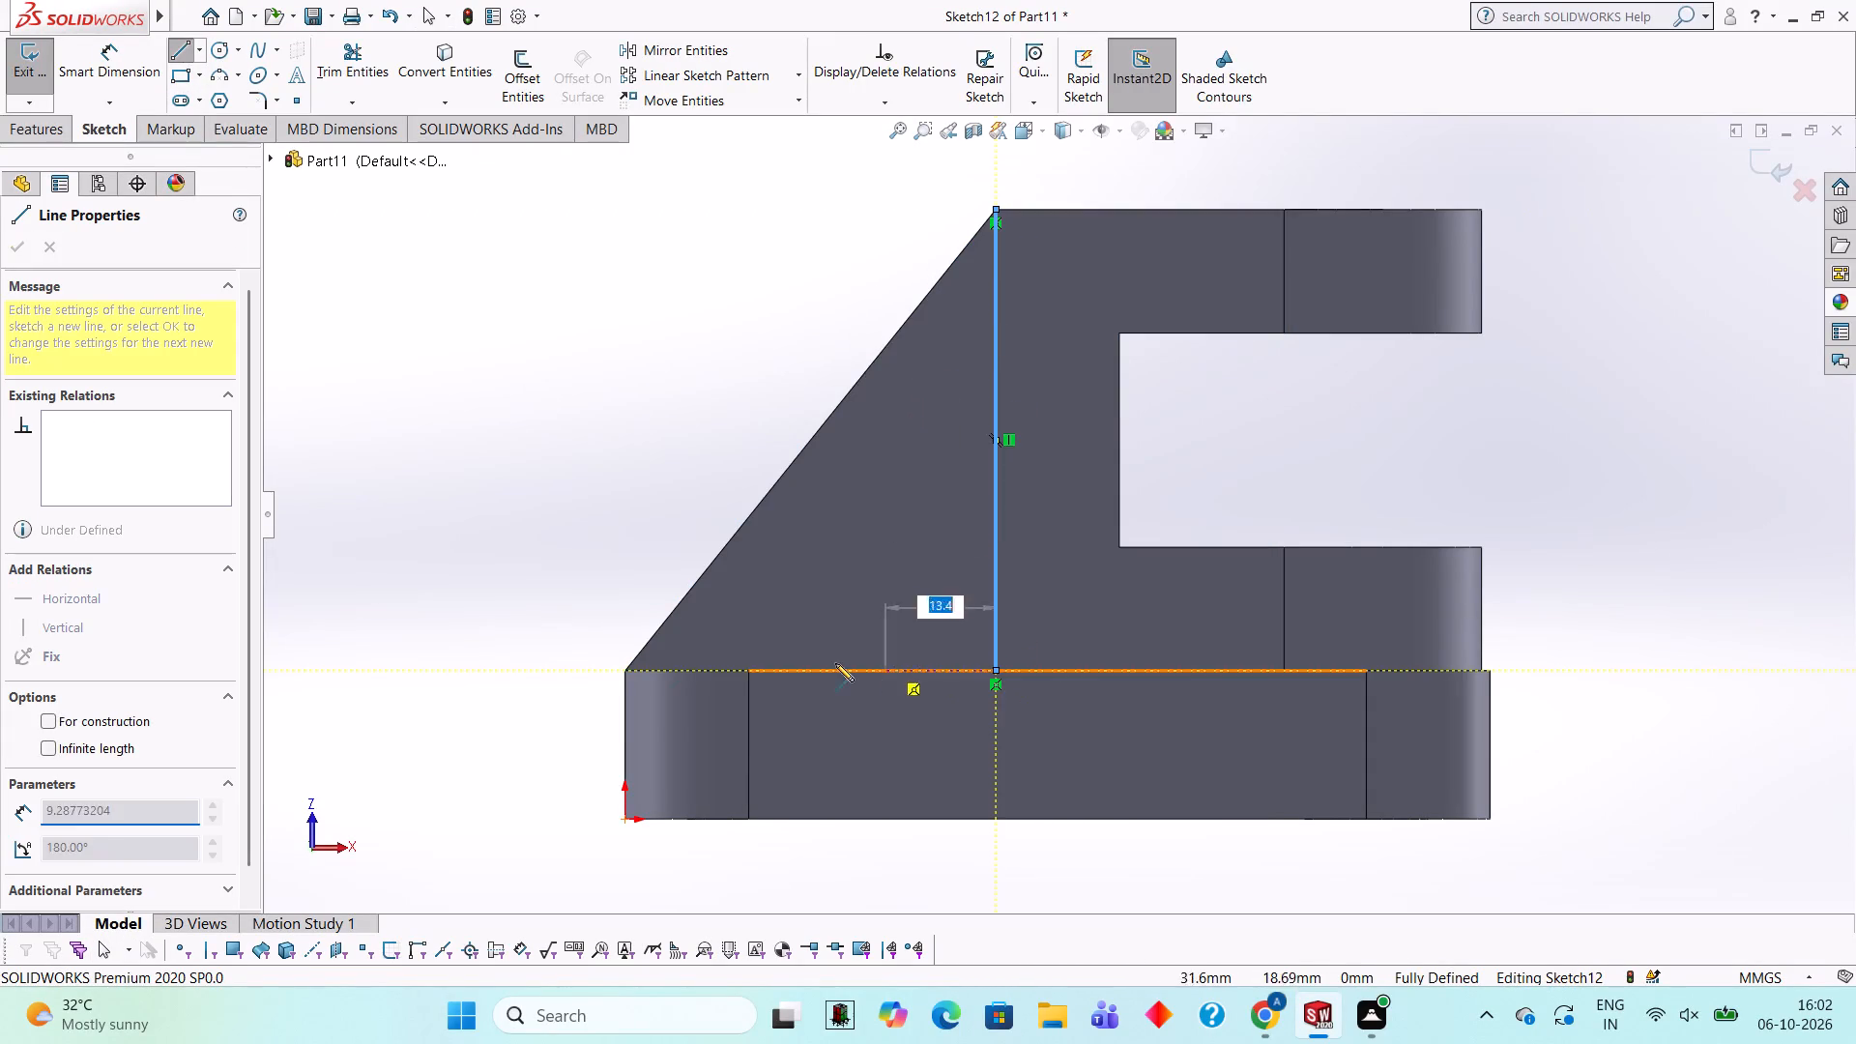
pyautogui.click(623, 671)
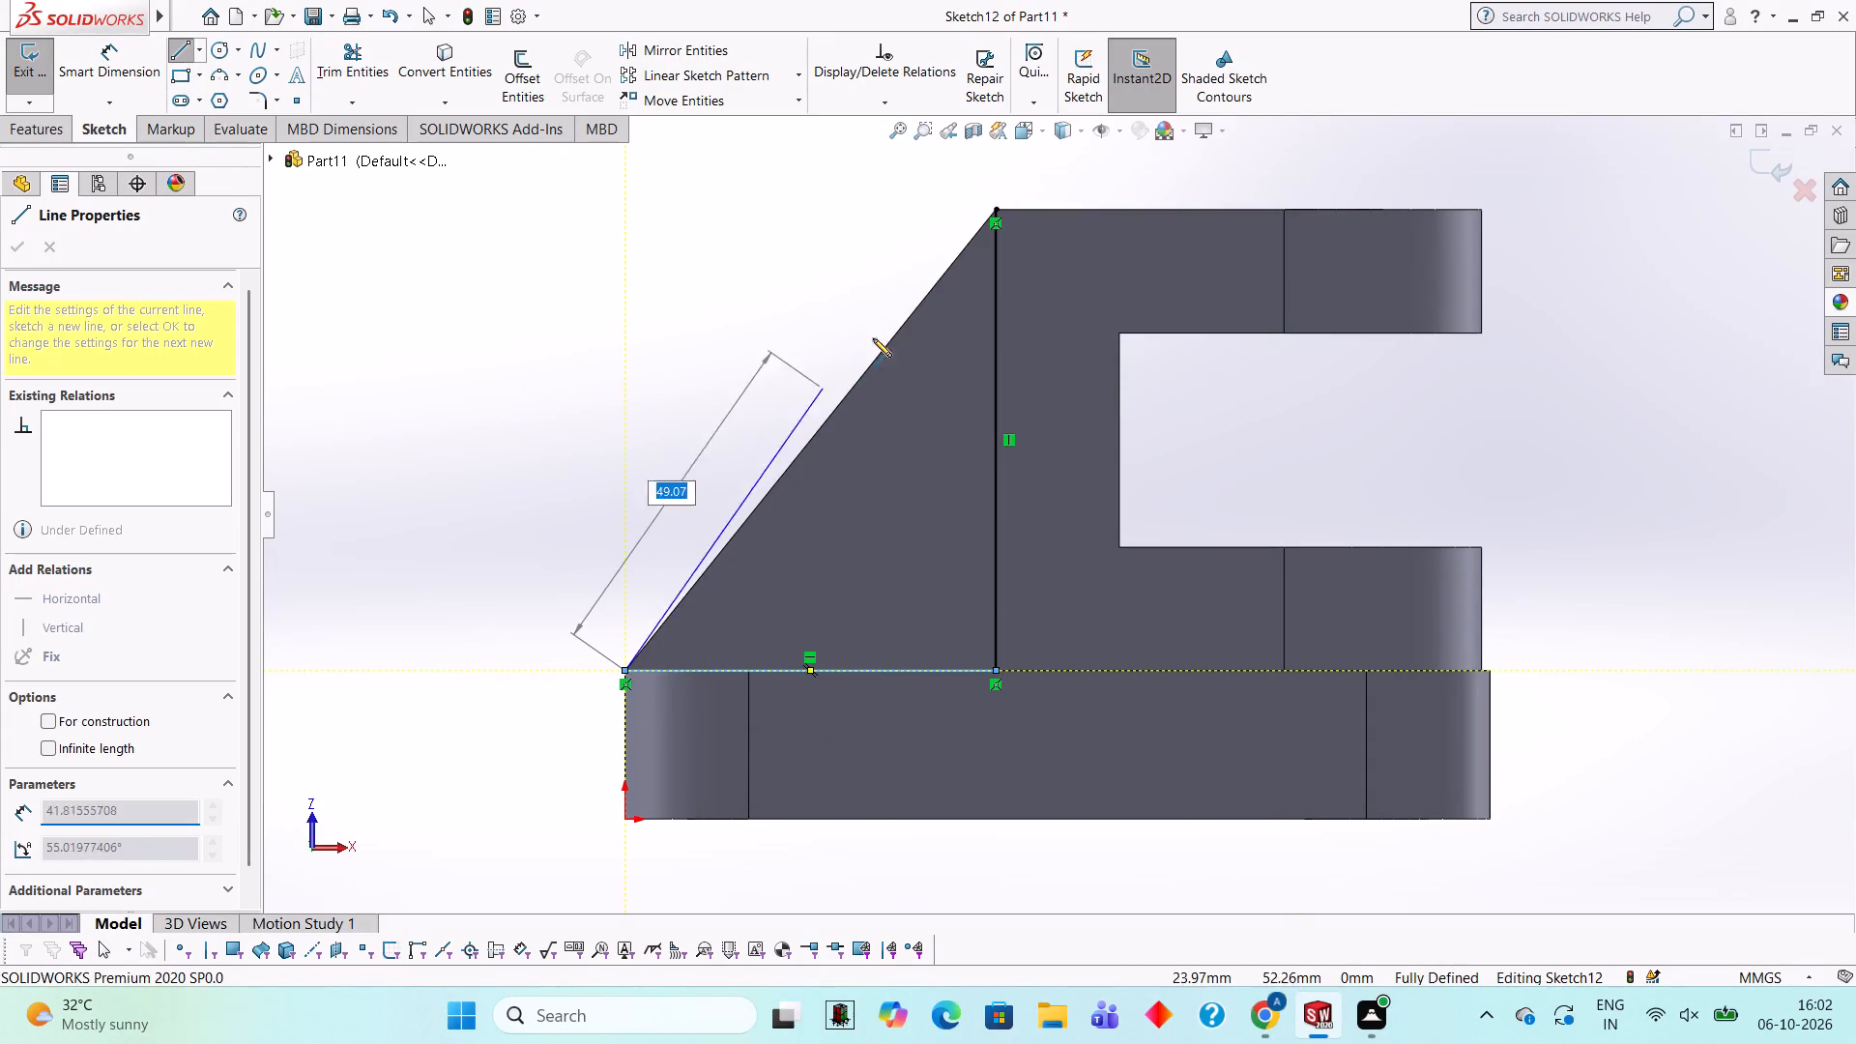
pyautogui.click(996, 204)
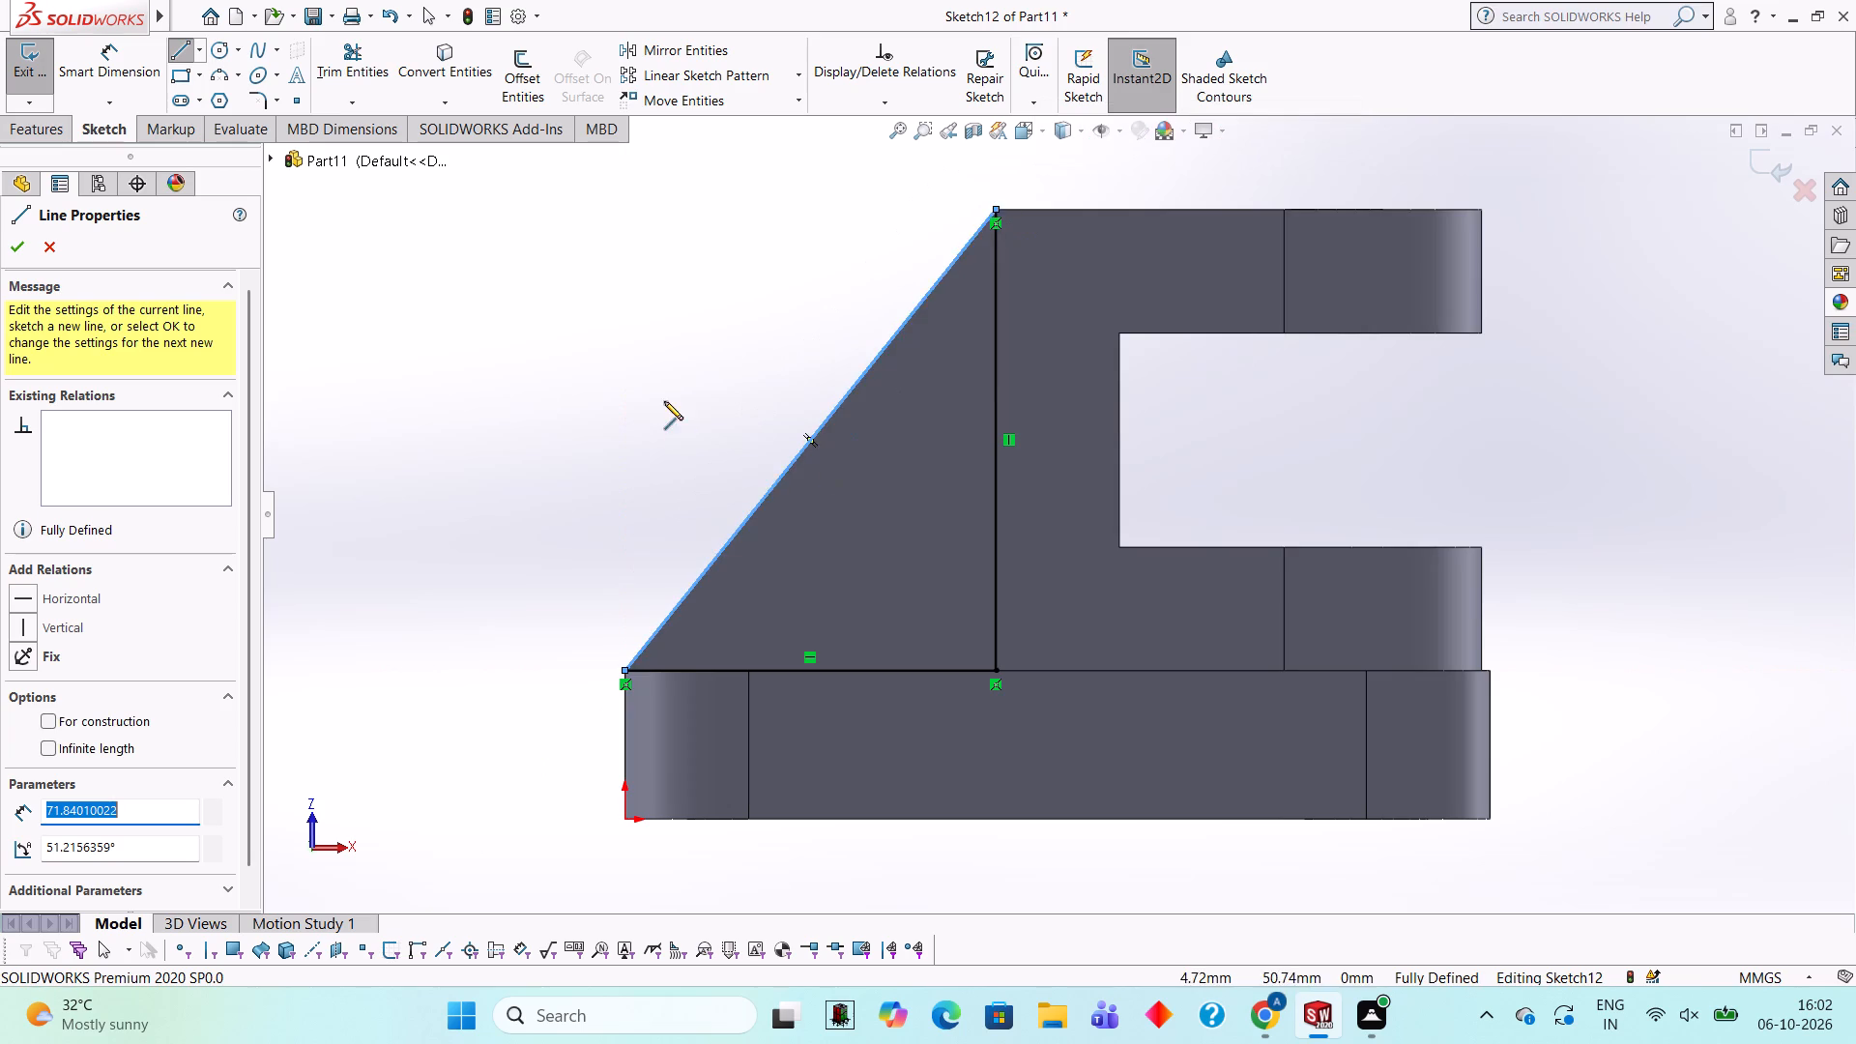
# Start a blind extruded cut of the triangle, directed into the rib behind the wall.
pyautogui.moveTo(664, 401); pyautogui.dragTo(689, 594, button='middle')
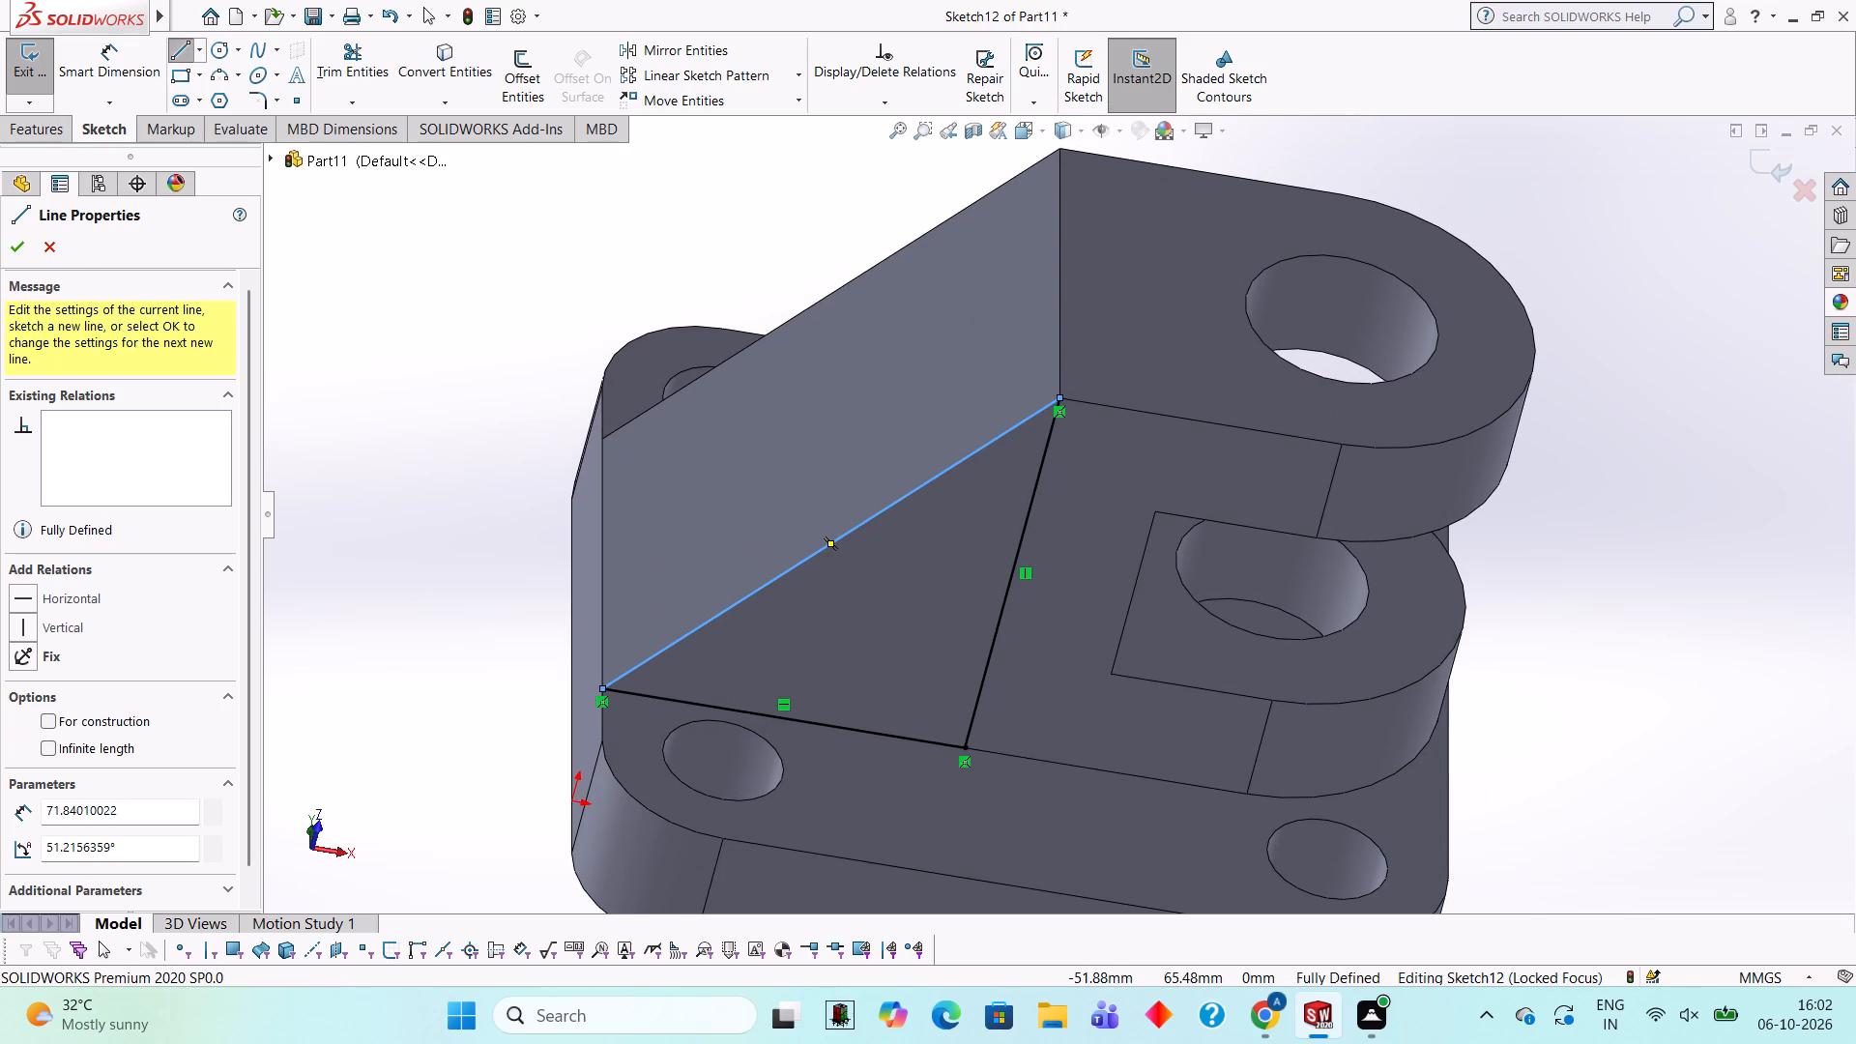
pyautogui.click(349, 57)
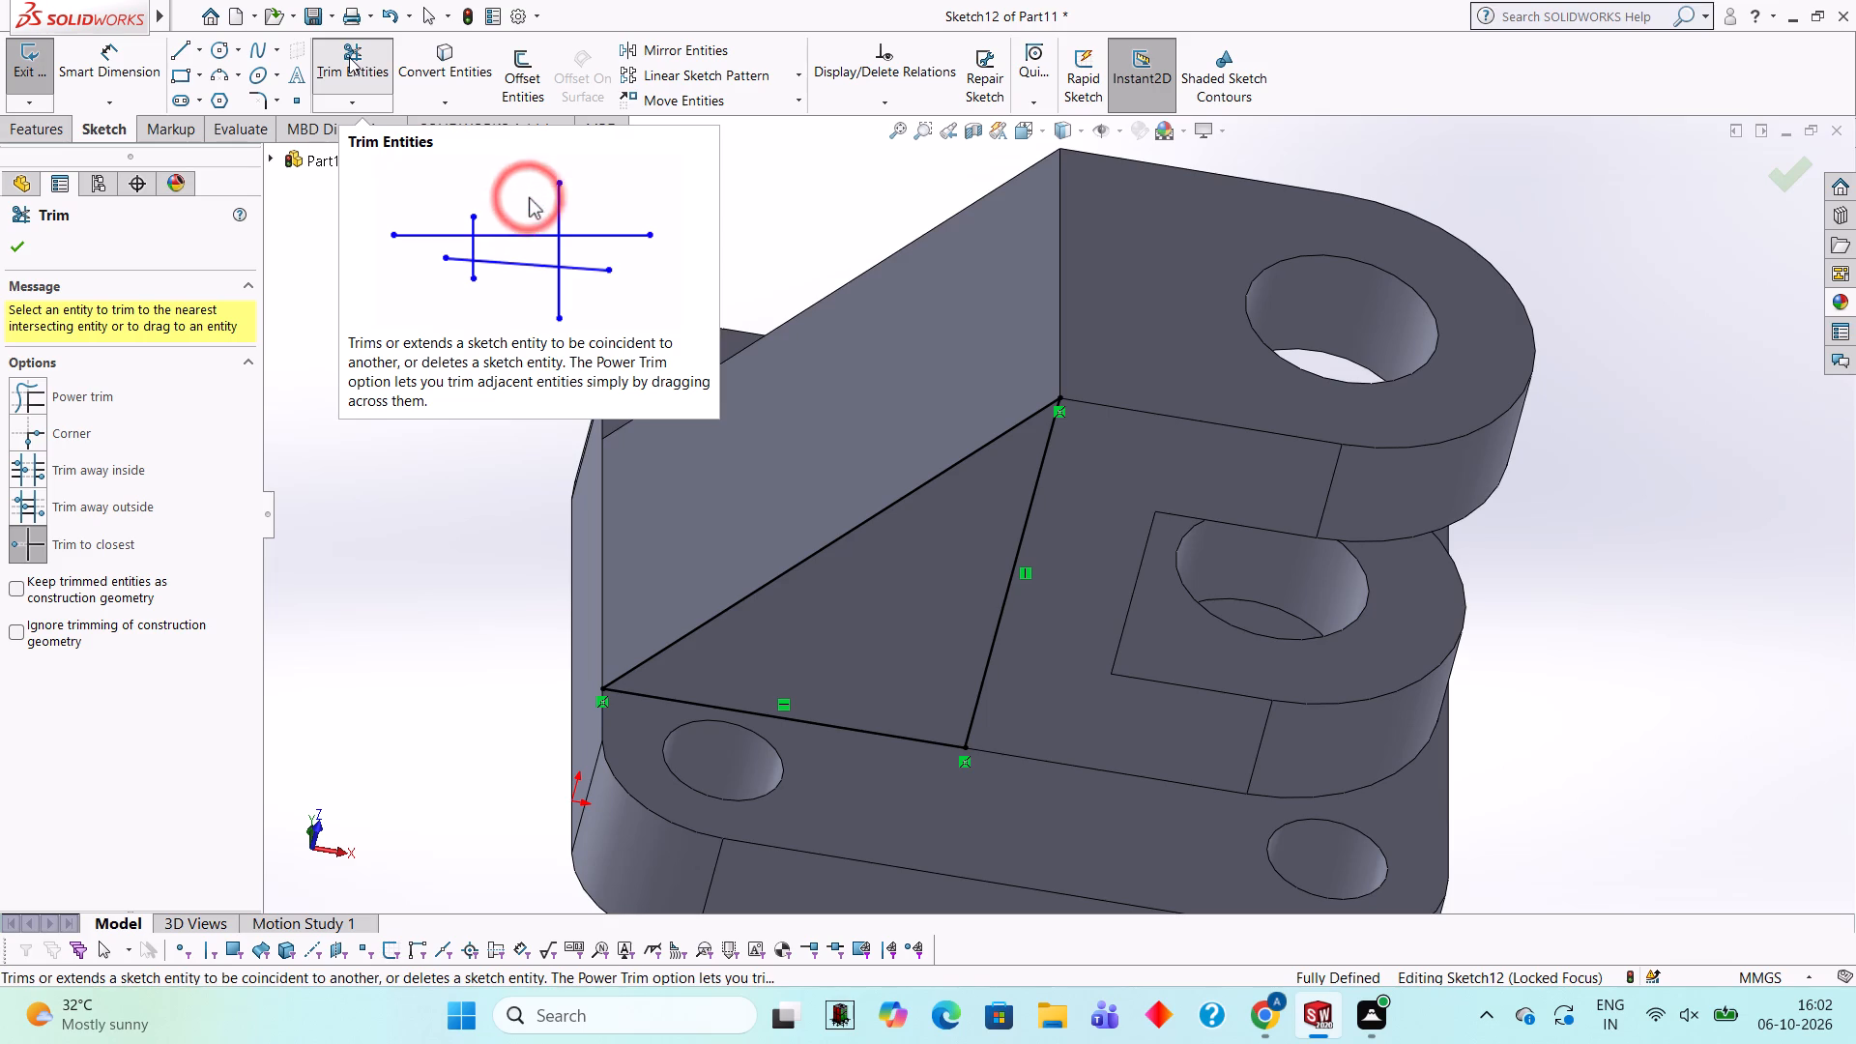
pyautogui.click(48, 141)
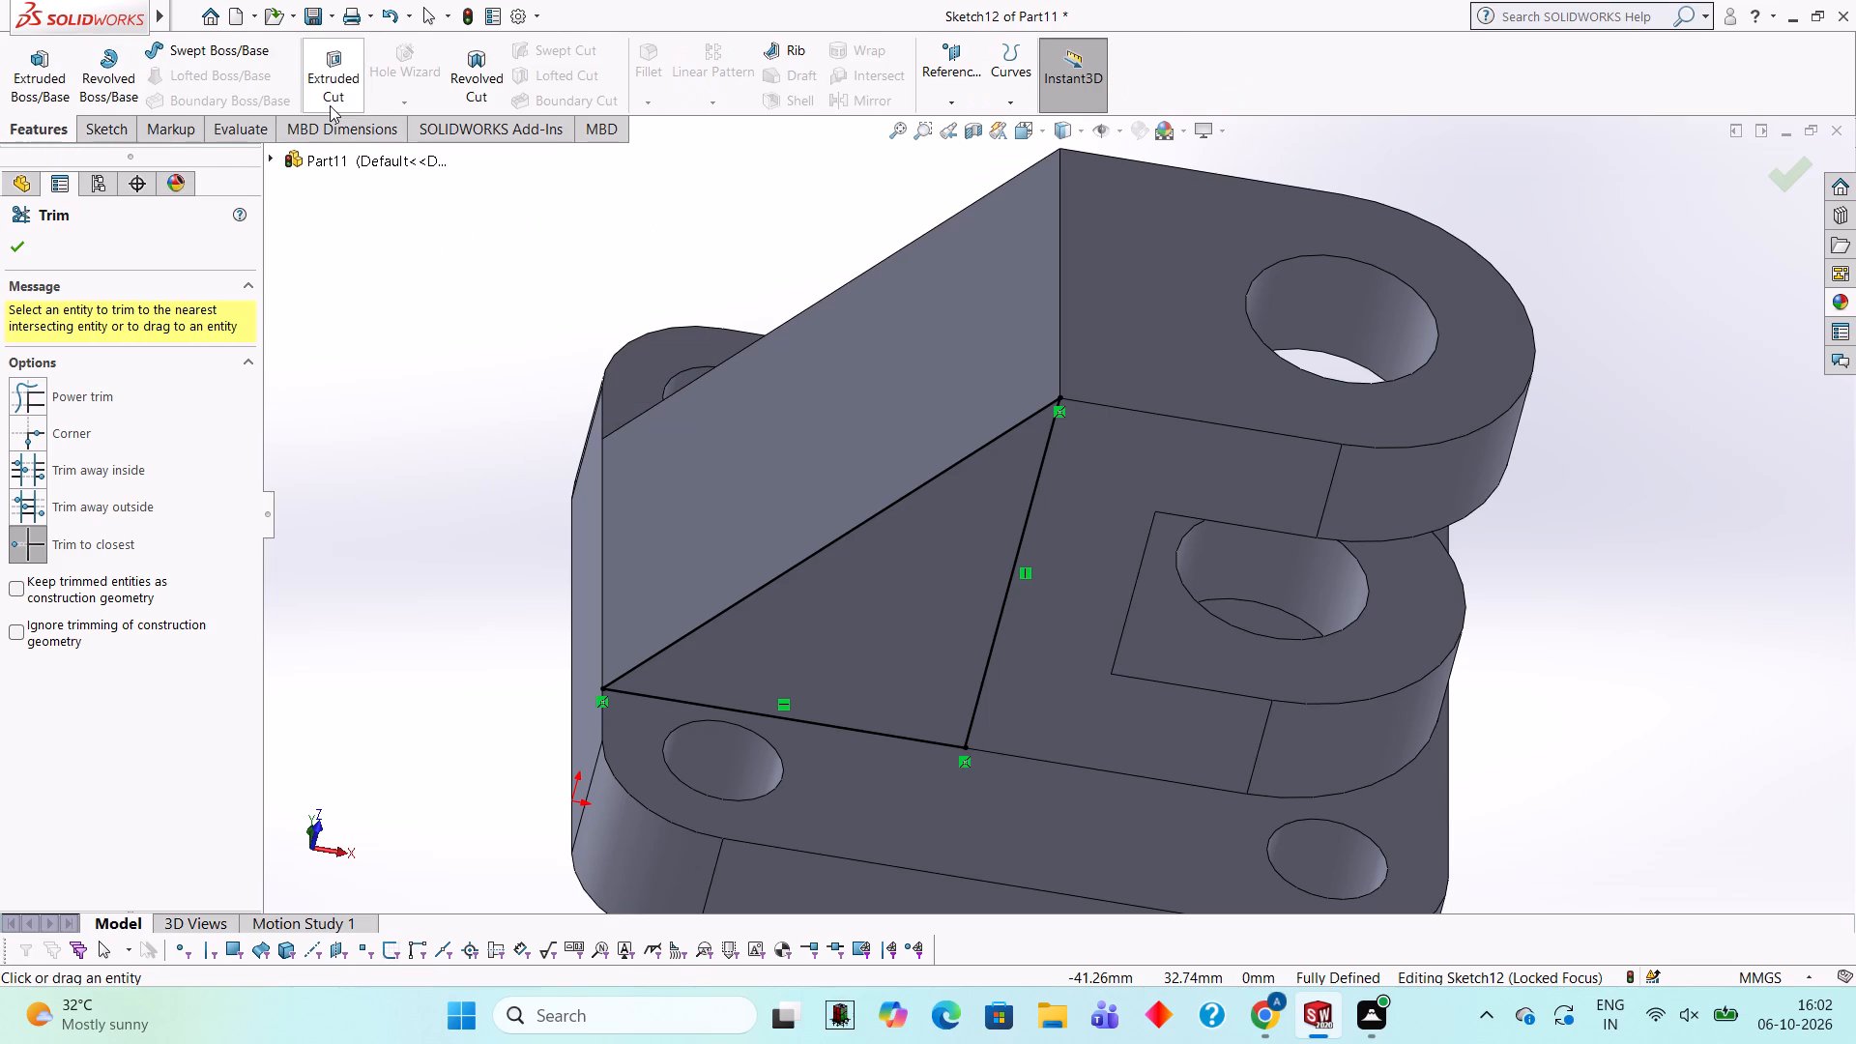
pyautogui.click(334, 95)
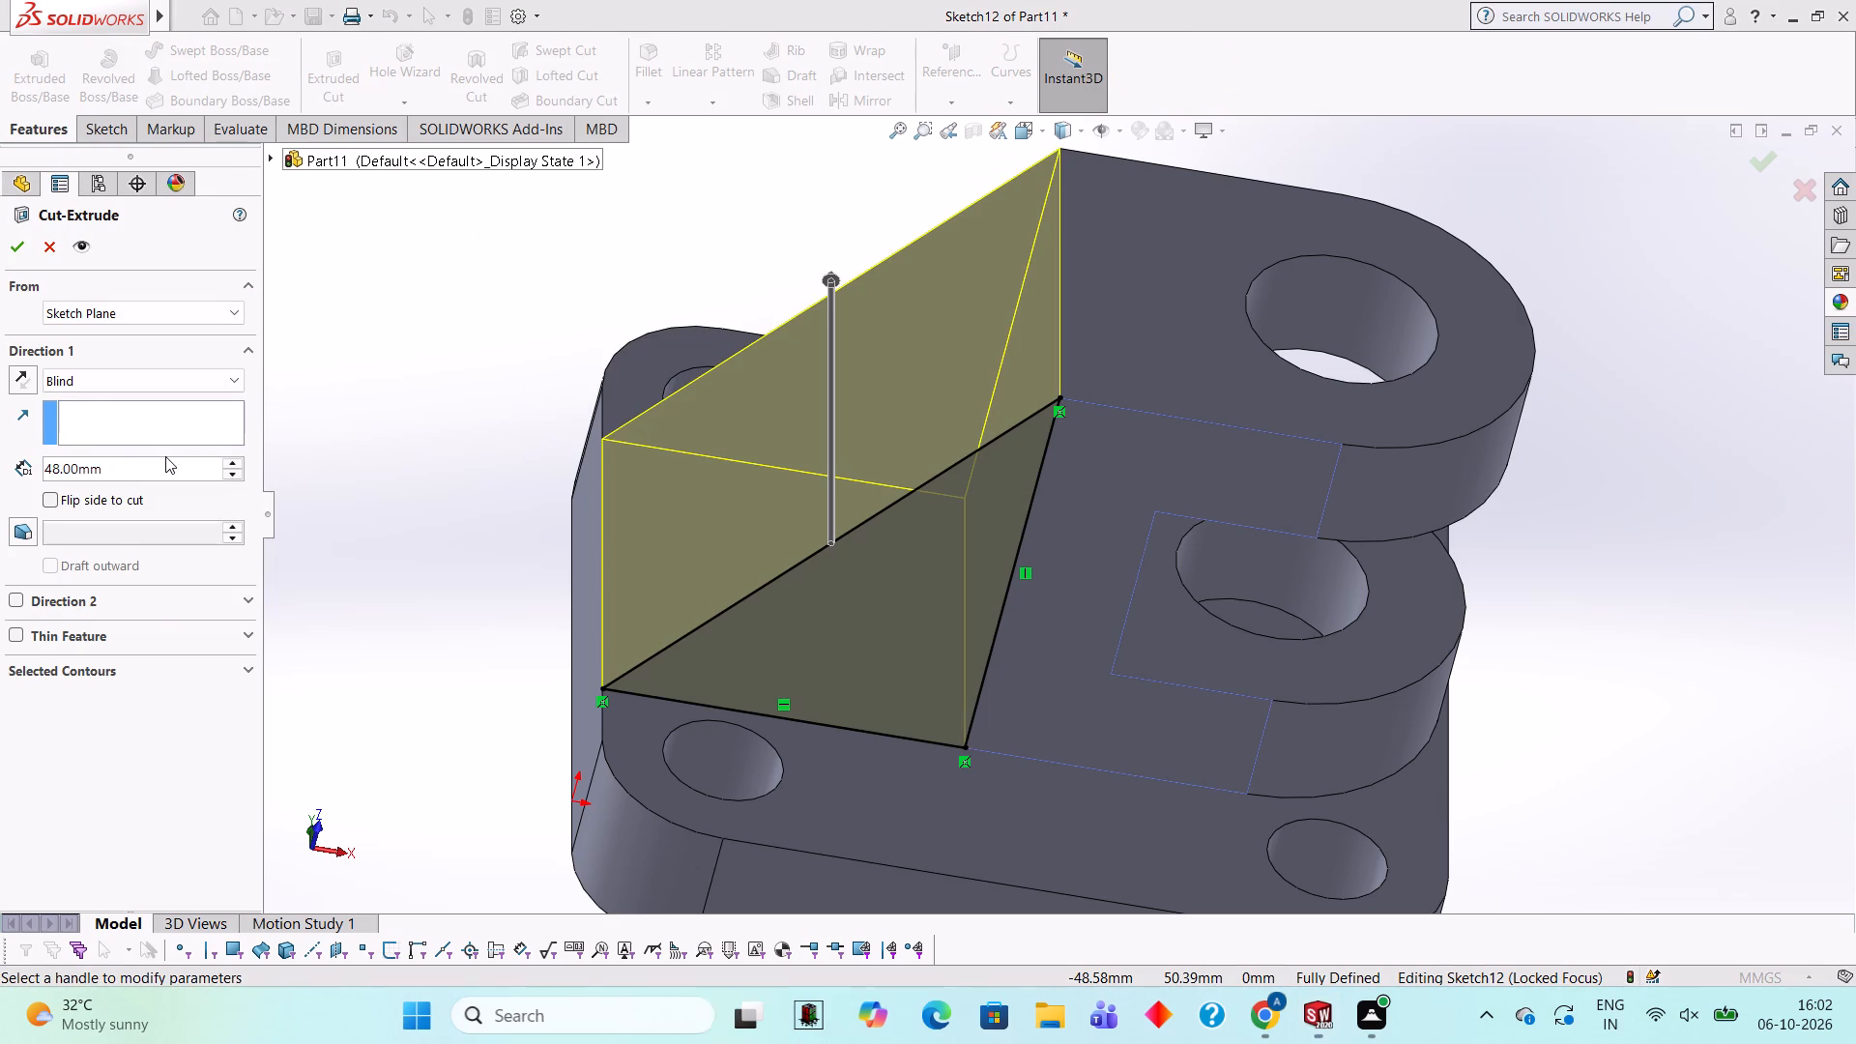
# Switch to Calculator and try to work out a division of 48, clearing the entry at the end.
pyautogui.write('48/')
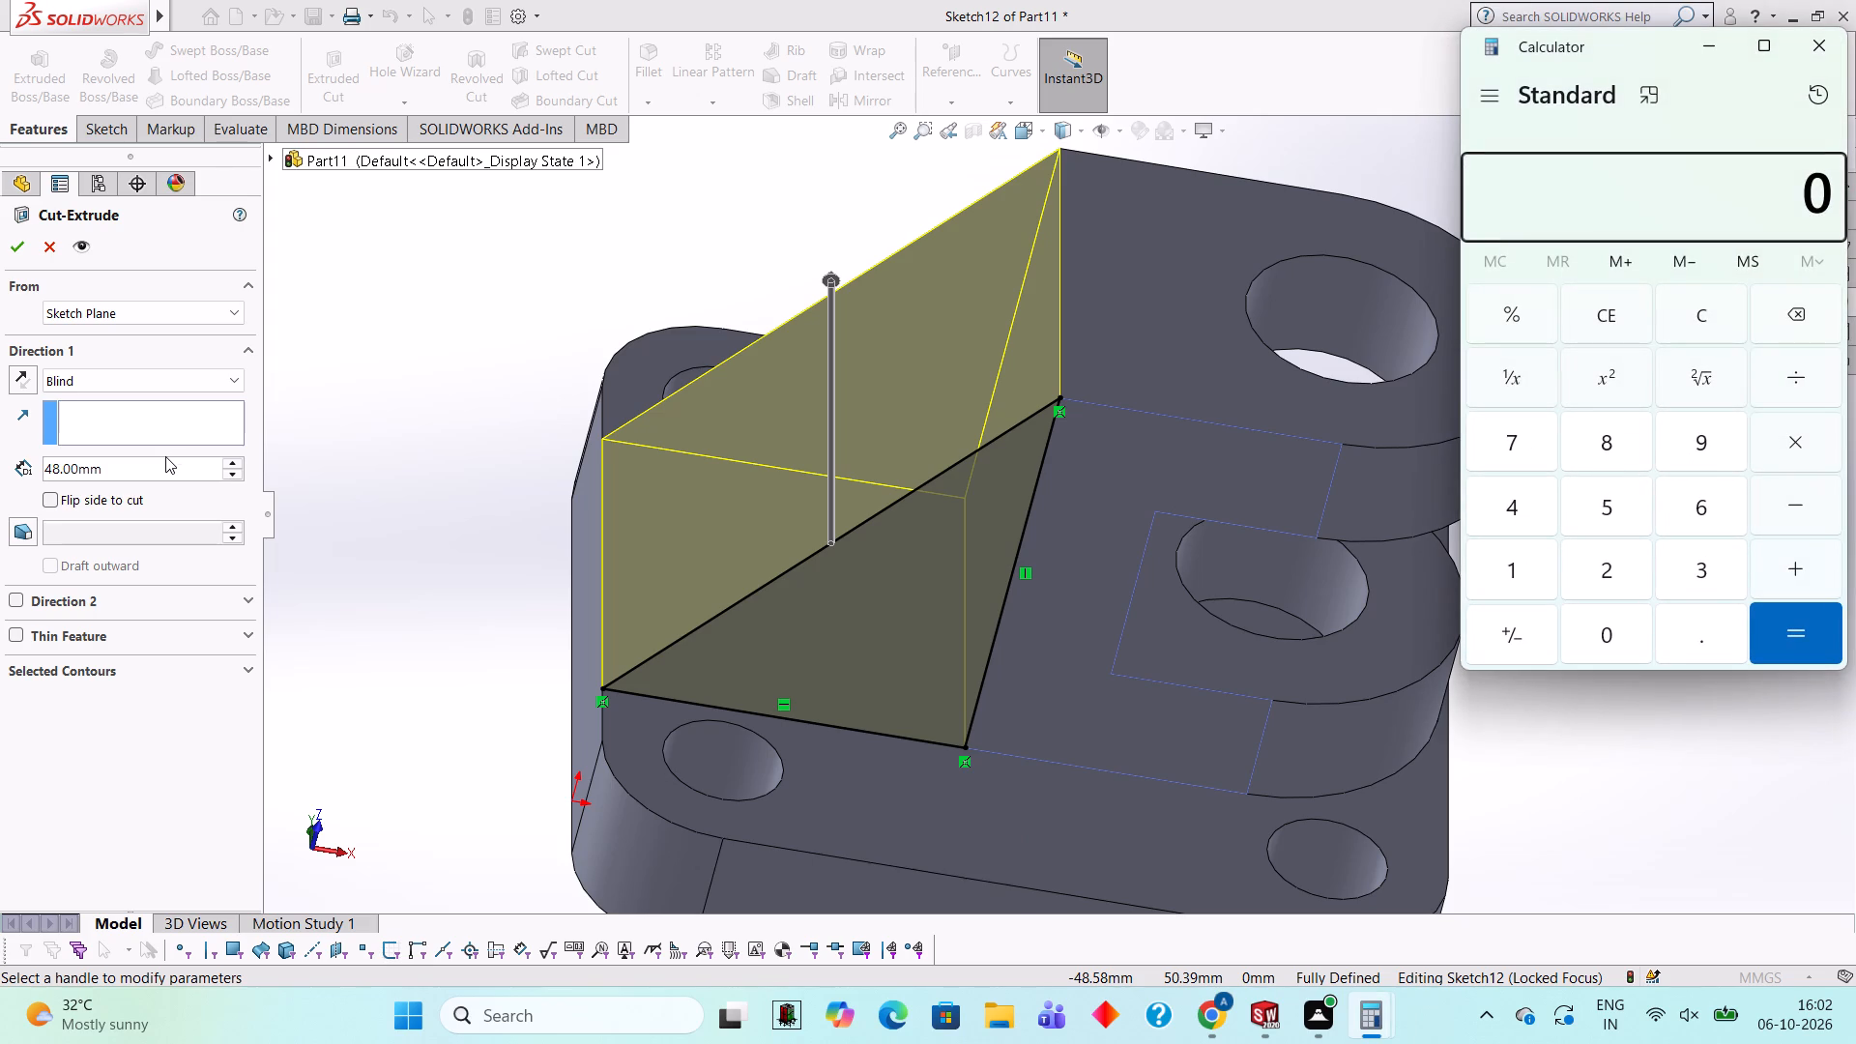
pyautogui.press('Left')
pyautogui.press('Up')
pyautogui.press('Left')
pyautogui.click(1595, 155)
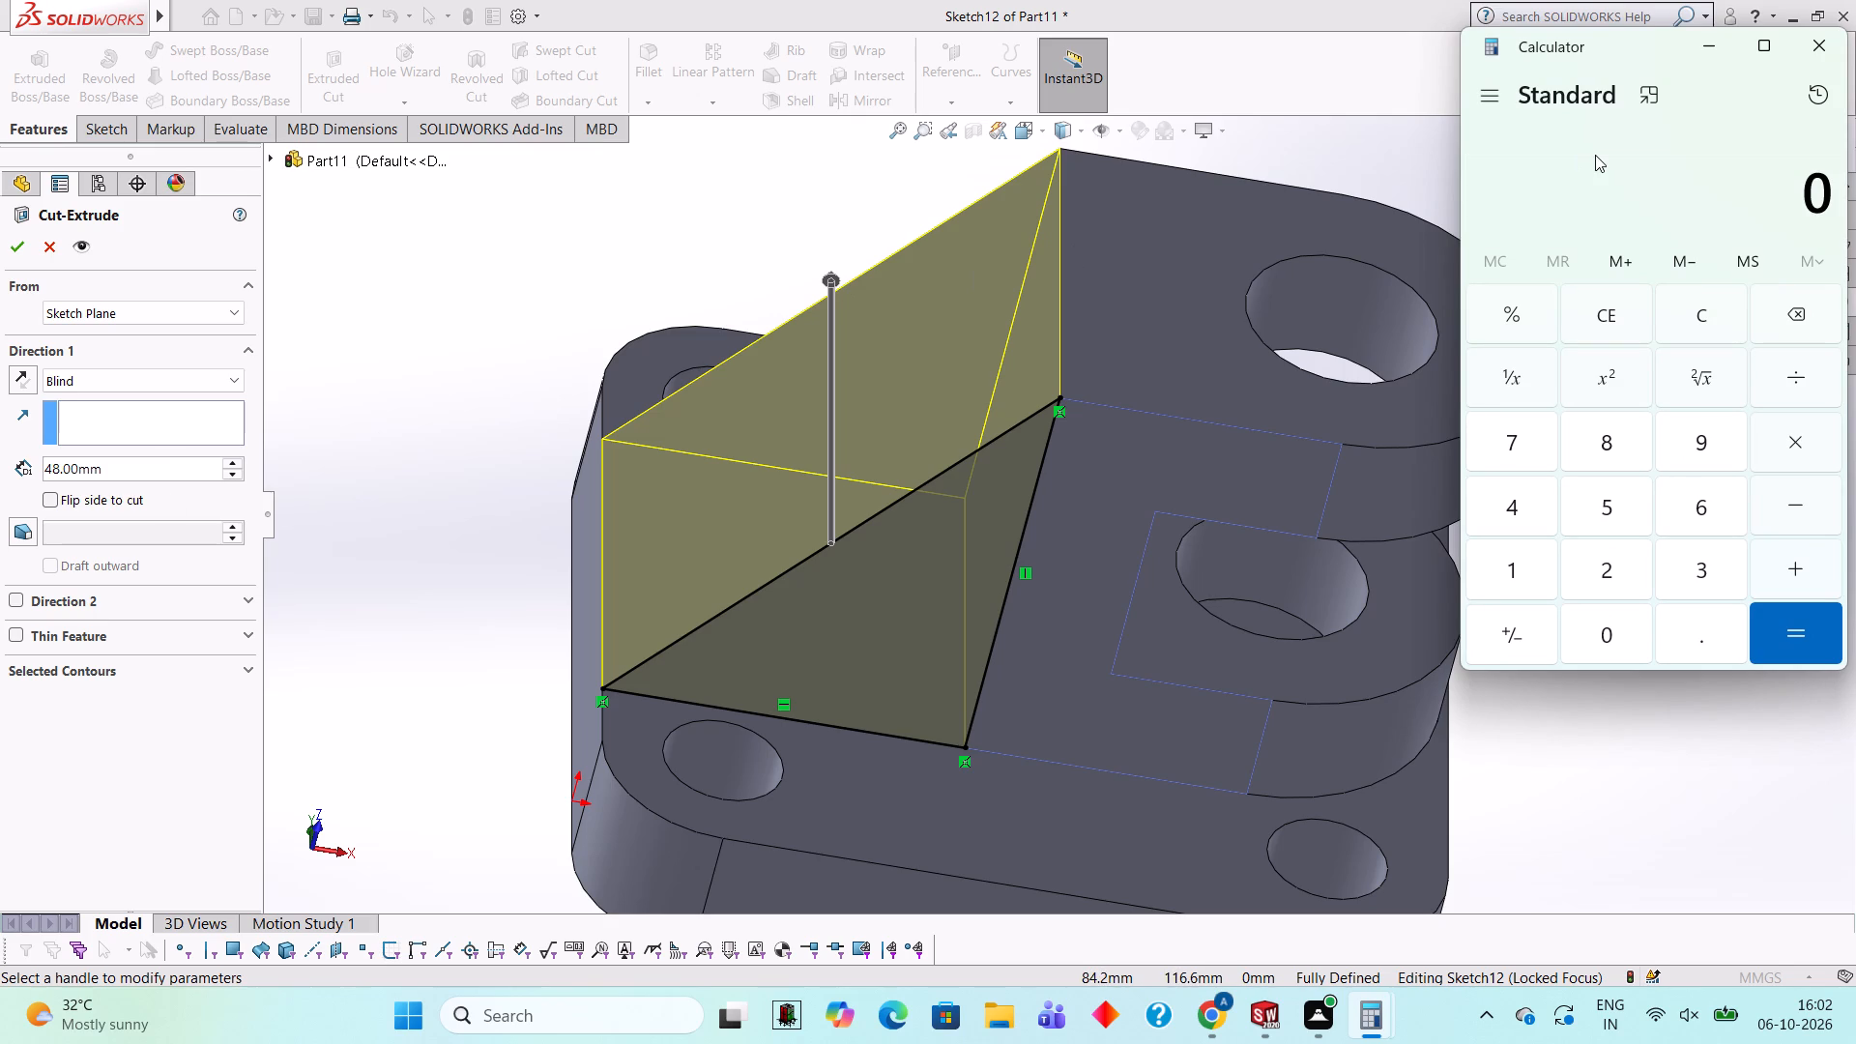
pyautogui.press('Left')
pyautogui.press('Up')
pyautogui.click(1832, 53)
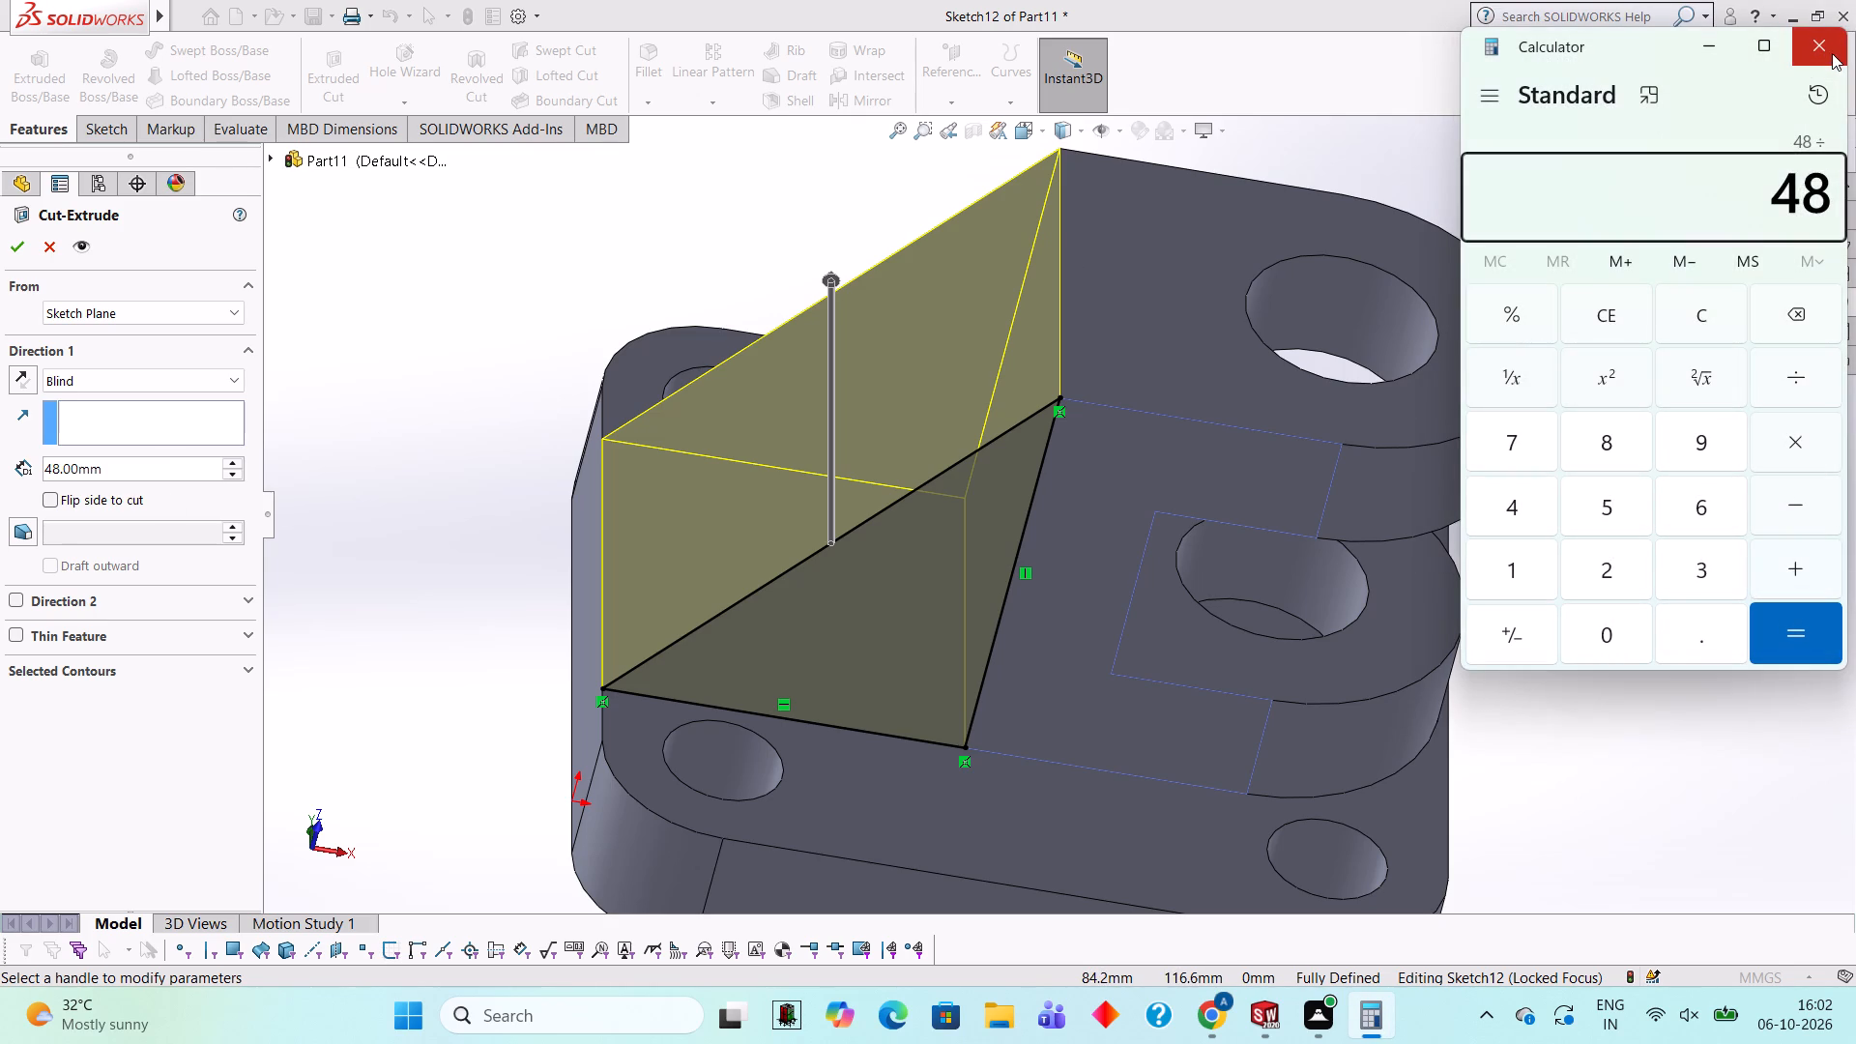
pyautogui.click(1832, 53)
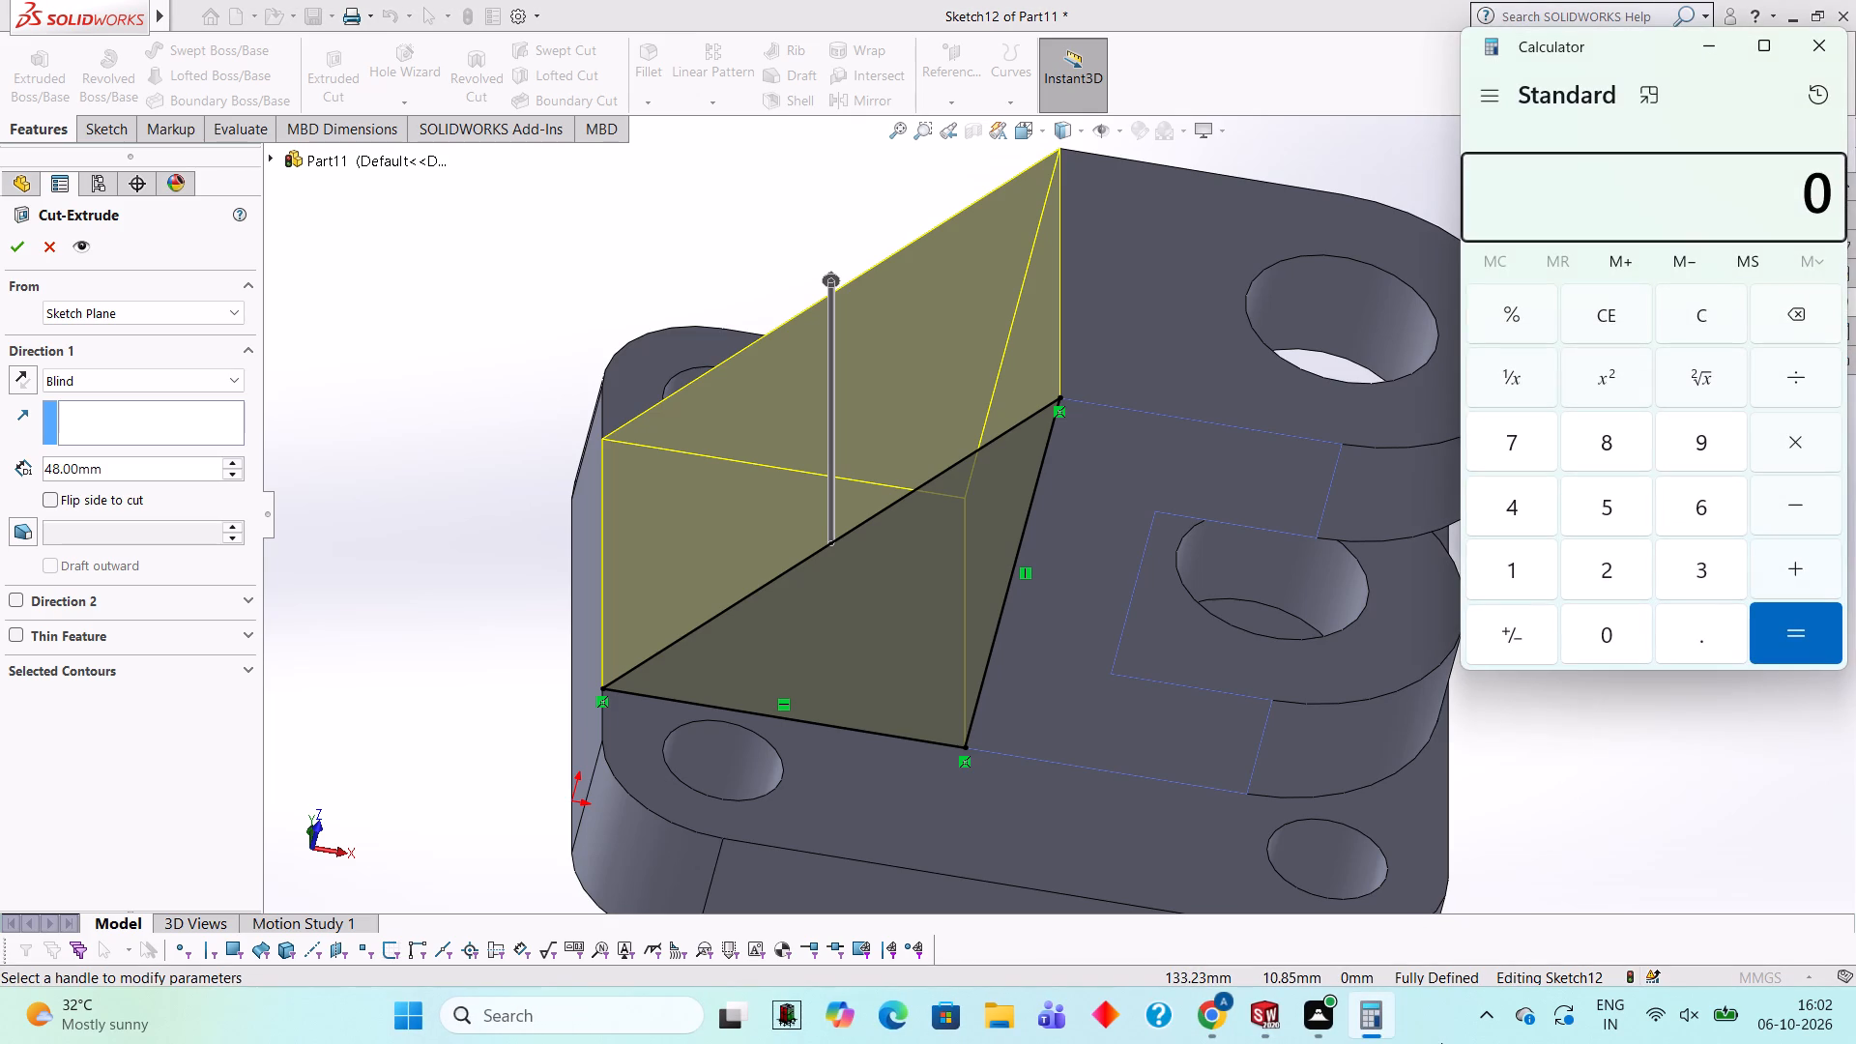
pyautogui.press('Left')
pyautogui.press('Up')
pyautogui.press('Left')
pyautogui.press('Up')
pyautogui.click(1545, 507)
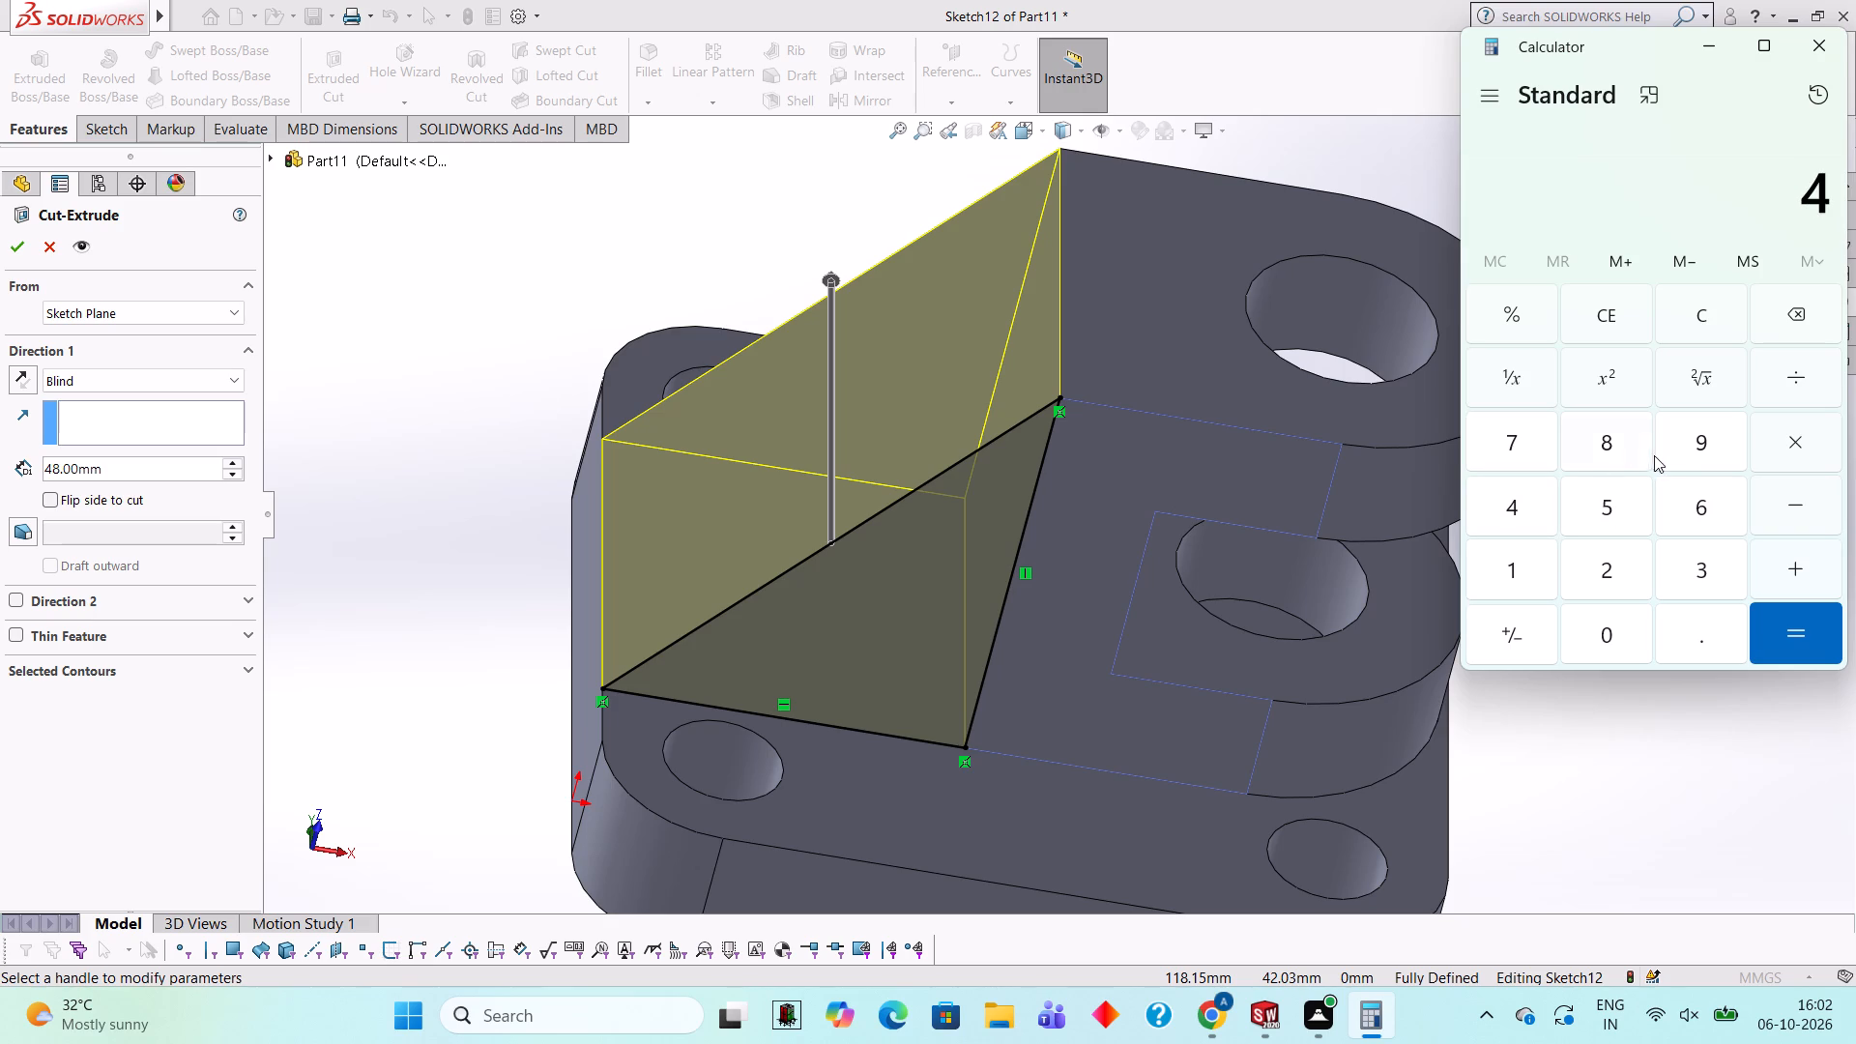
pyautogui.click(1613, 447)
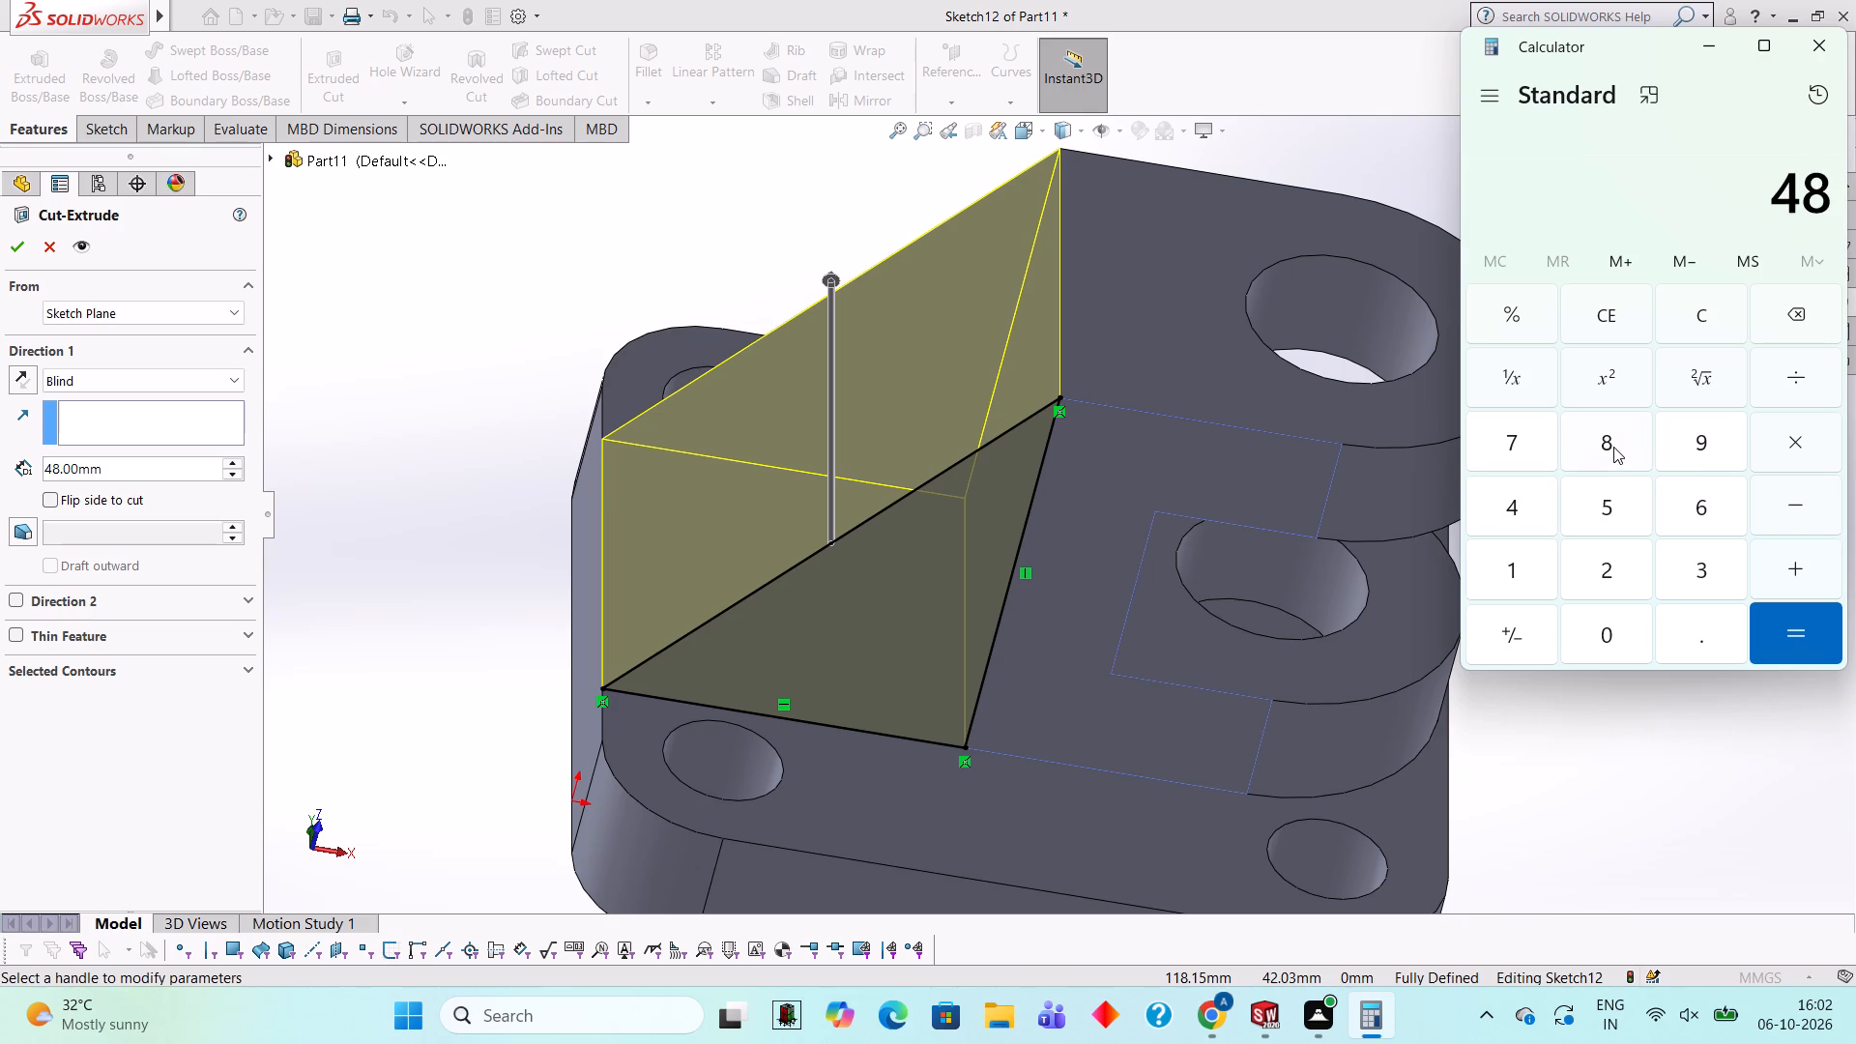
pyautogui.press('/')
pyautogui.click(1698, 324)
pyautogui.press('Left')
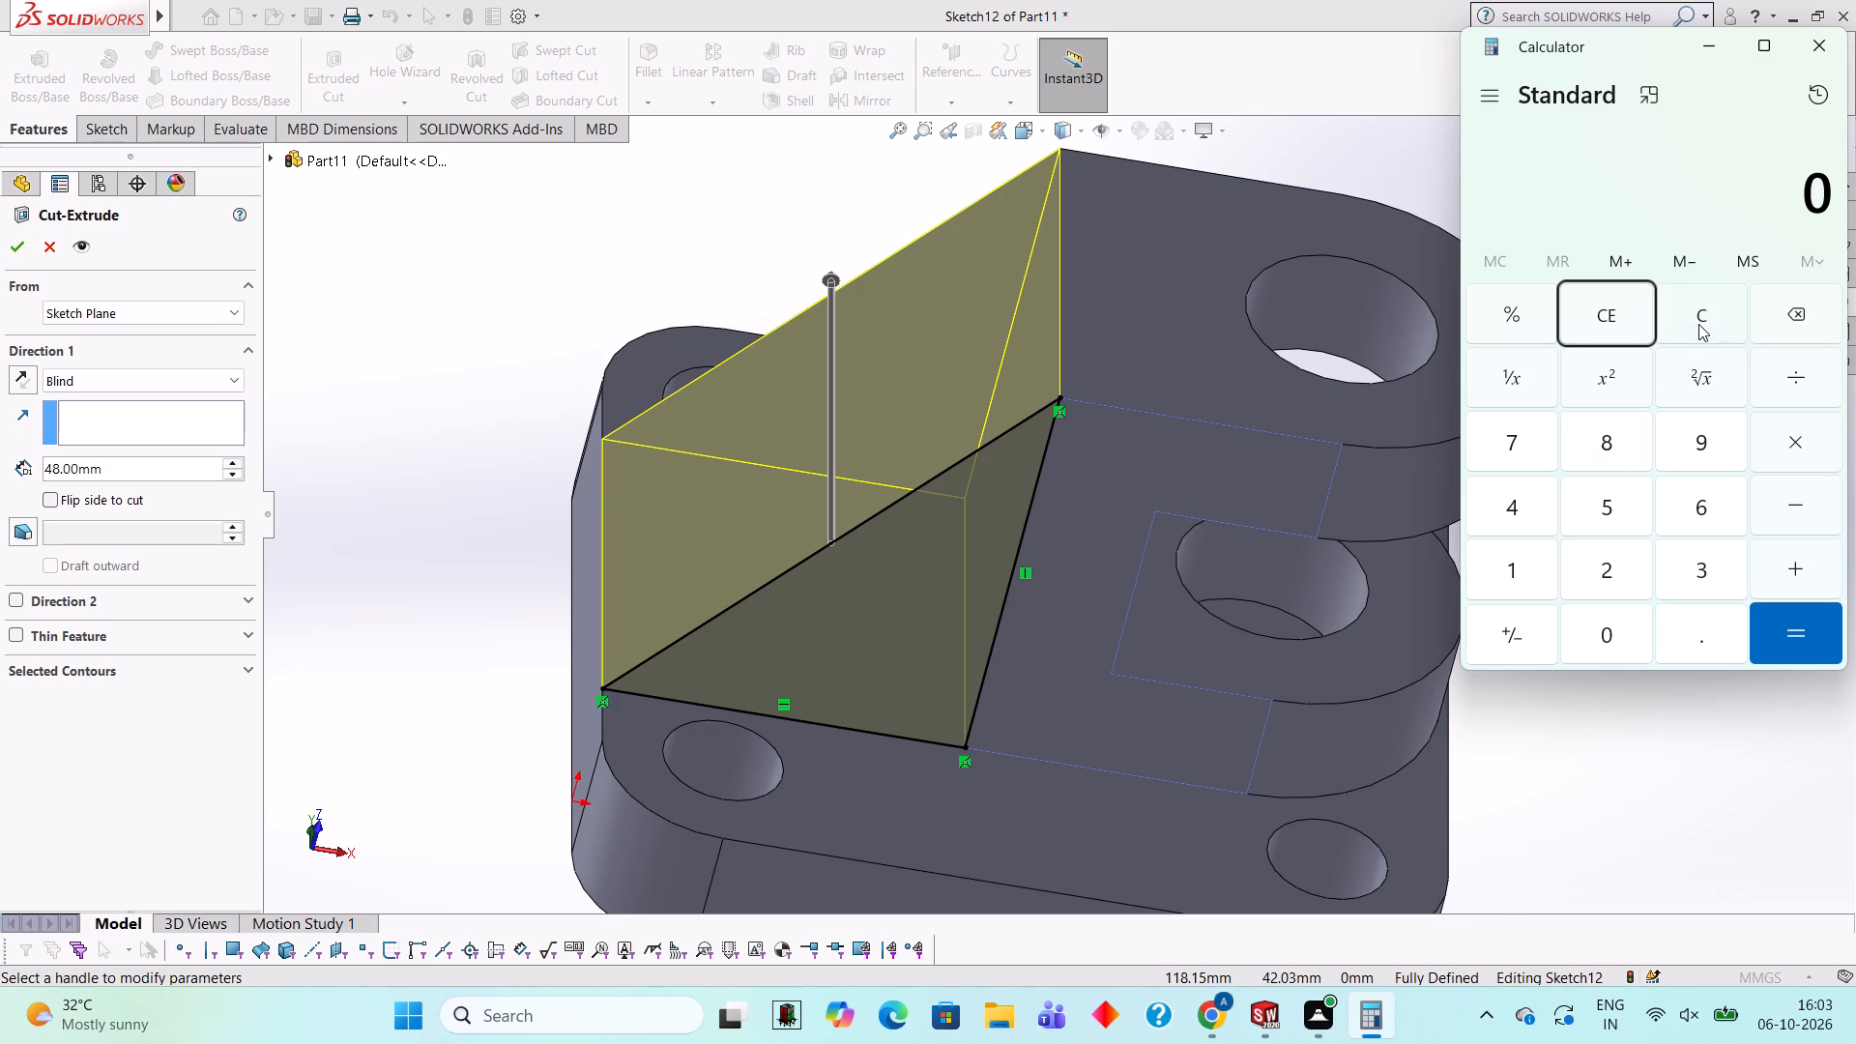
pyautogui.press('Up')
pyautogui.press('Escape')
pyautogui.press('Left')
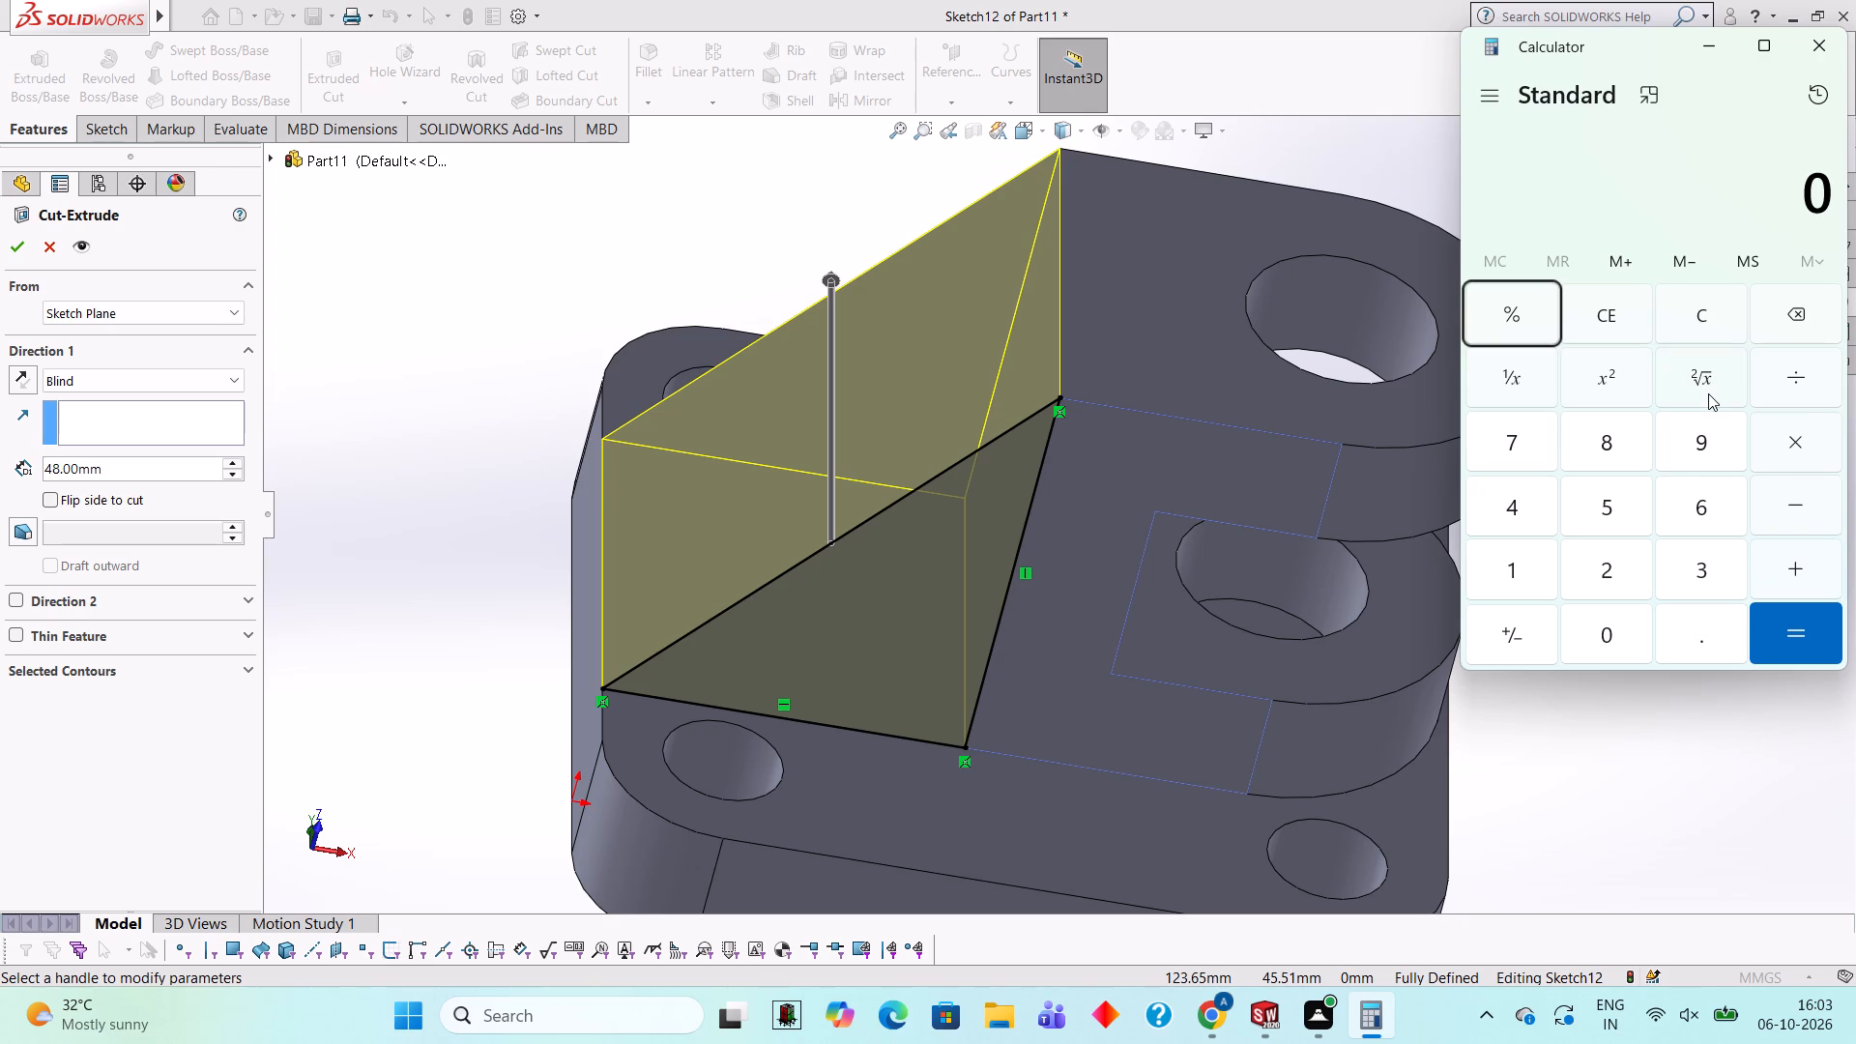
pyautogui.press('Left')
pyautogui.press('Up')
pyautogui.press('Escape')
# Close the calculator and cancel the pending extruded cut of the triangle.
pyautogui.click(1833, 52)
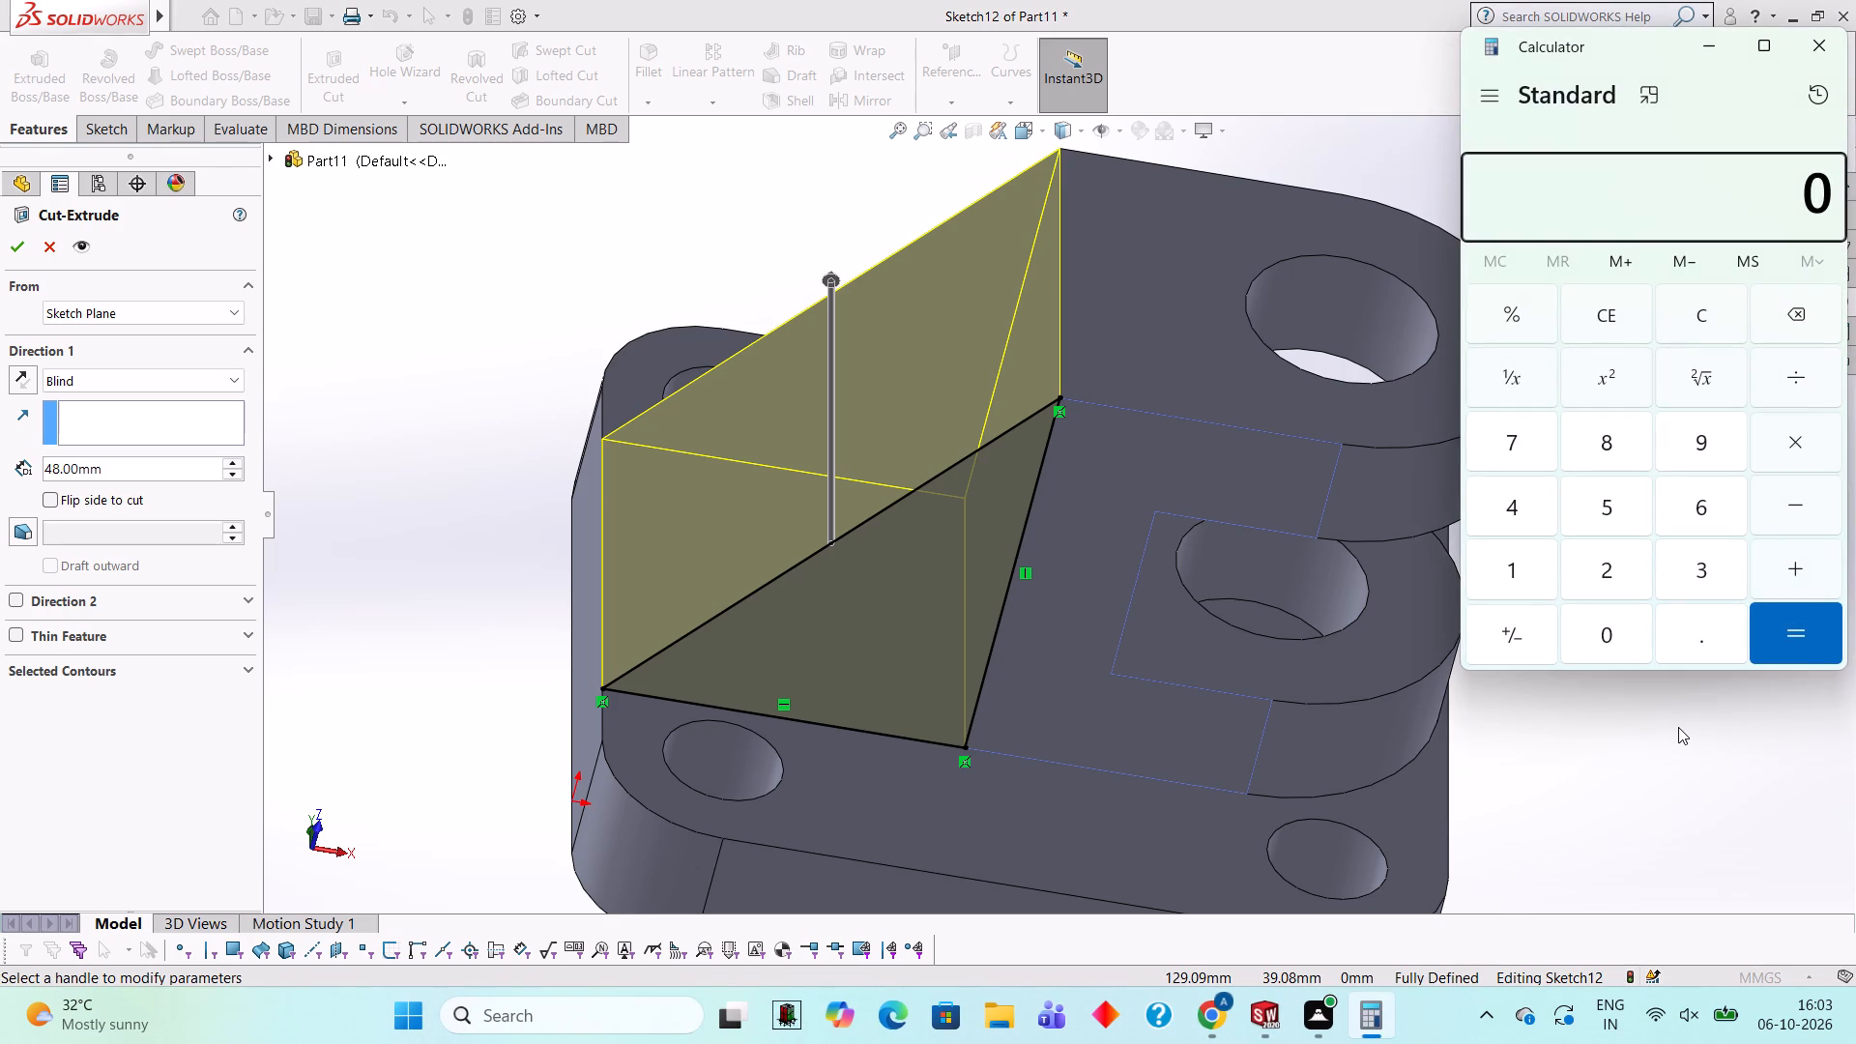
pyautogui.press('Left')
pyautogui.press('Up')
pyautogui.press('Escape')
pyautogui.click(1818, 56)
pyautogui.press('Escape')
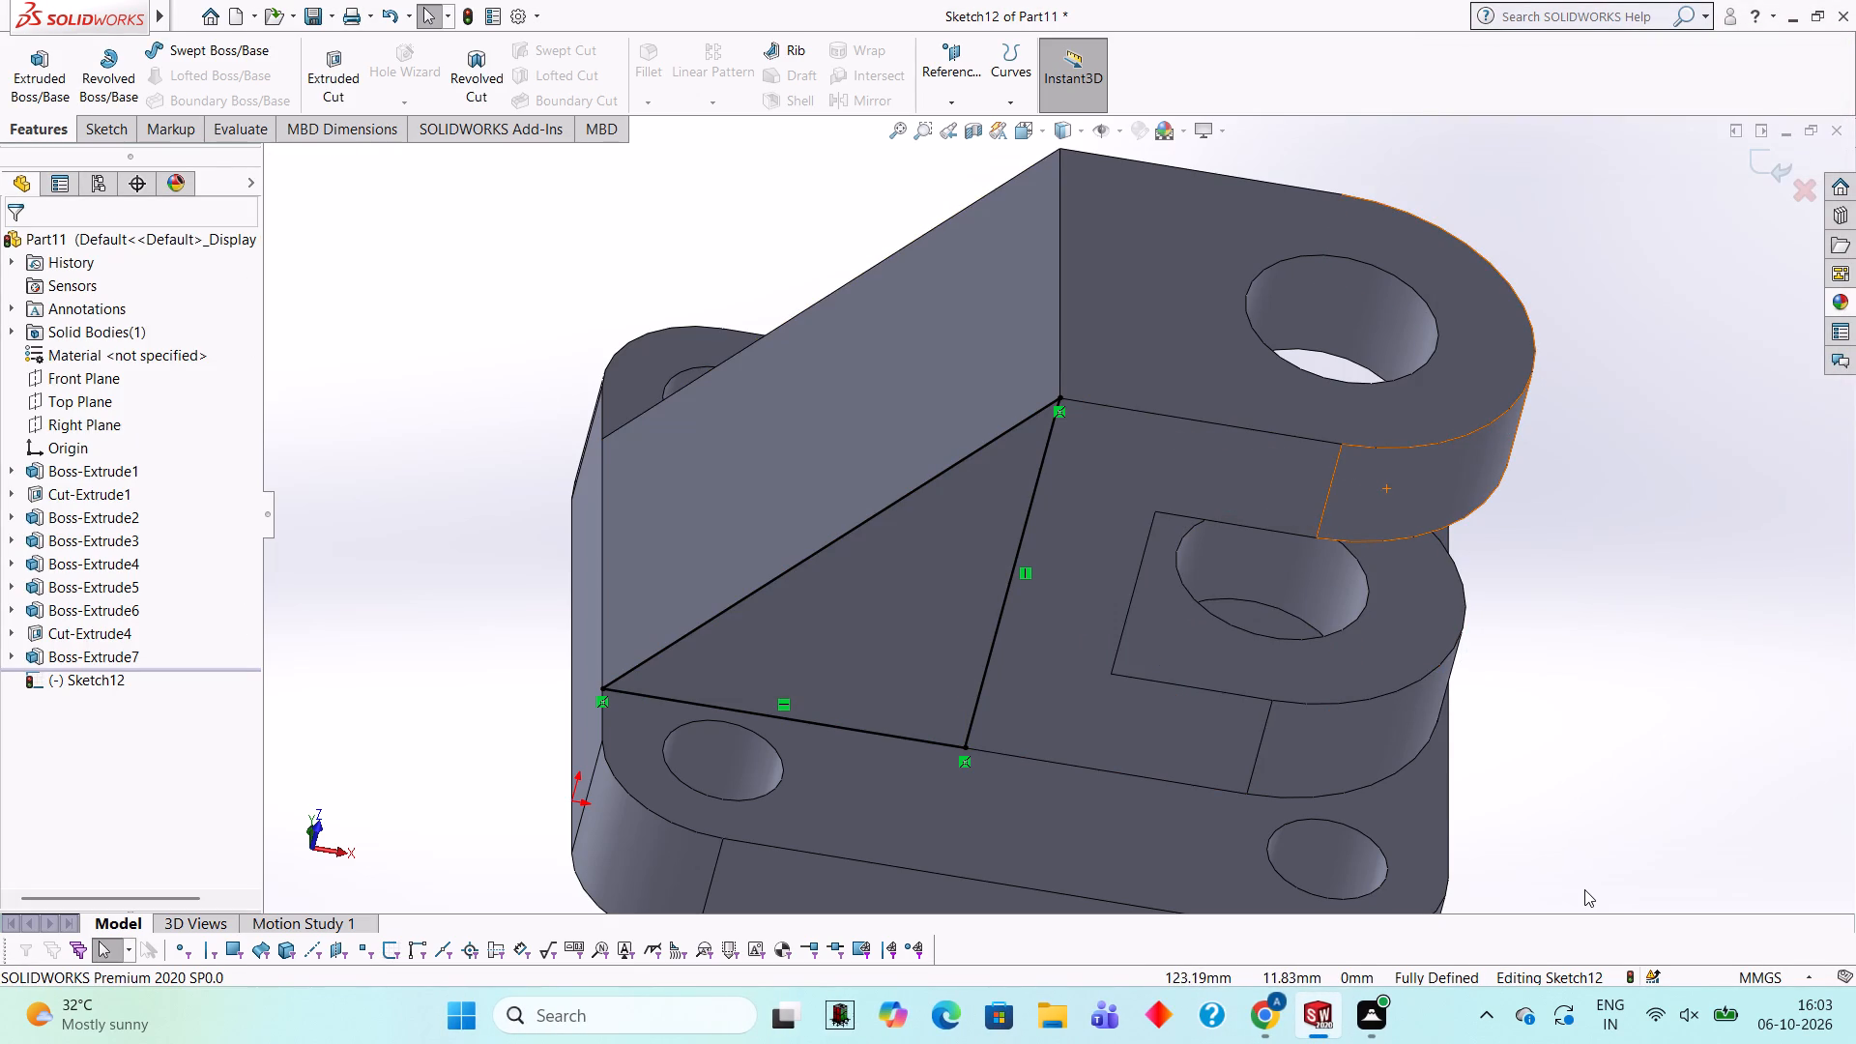
# Reopen Calculator, subtract 10 from 48, divide the result by 2, and close it.
pyautogui.press('Left')
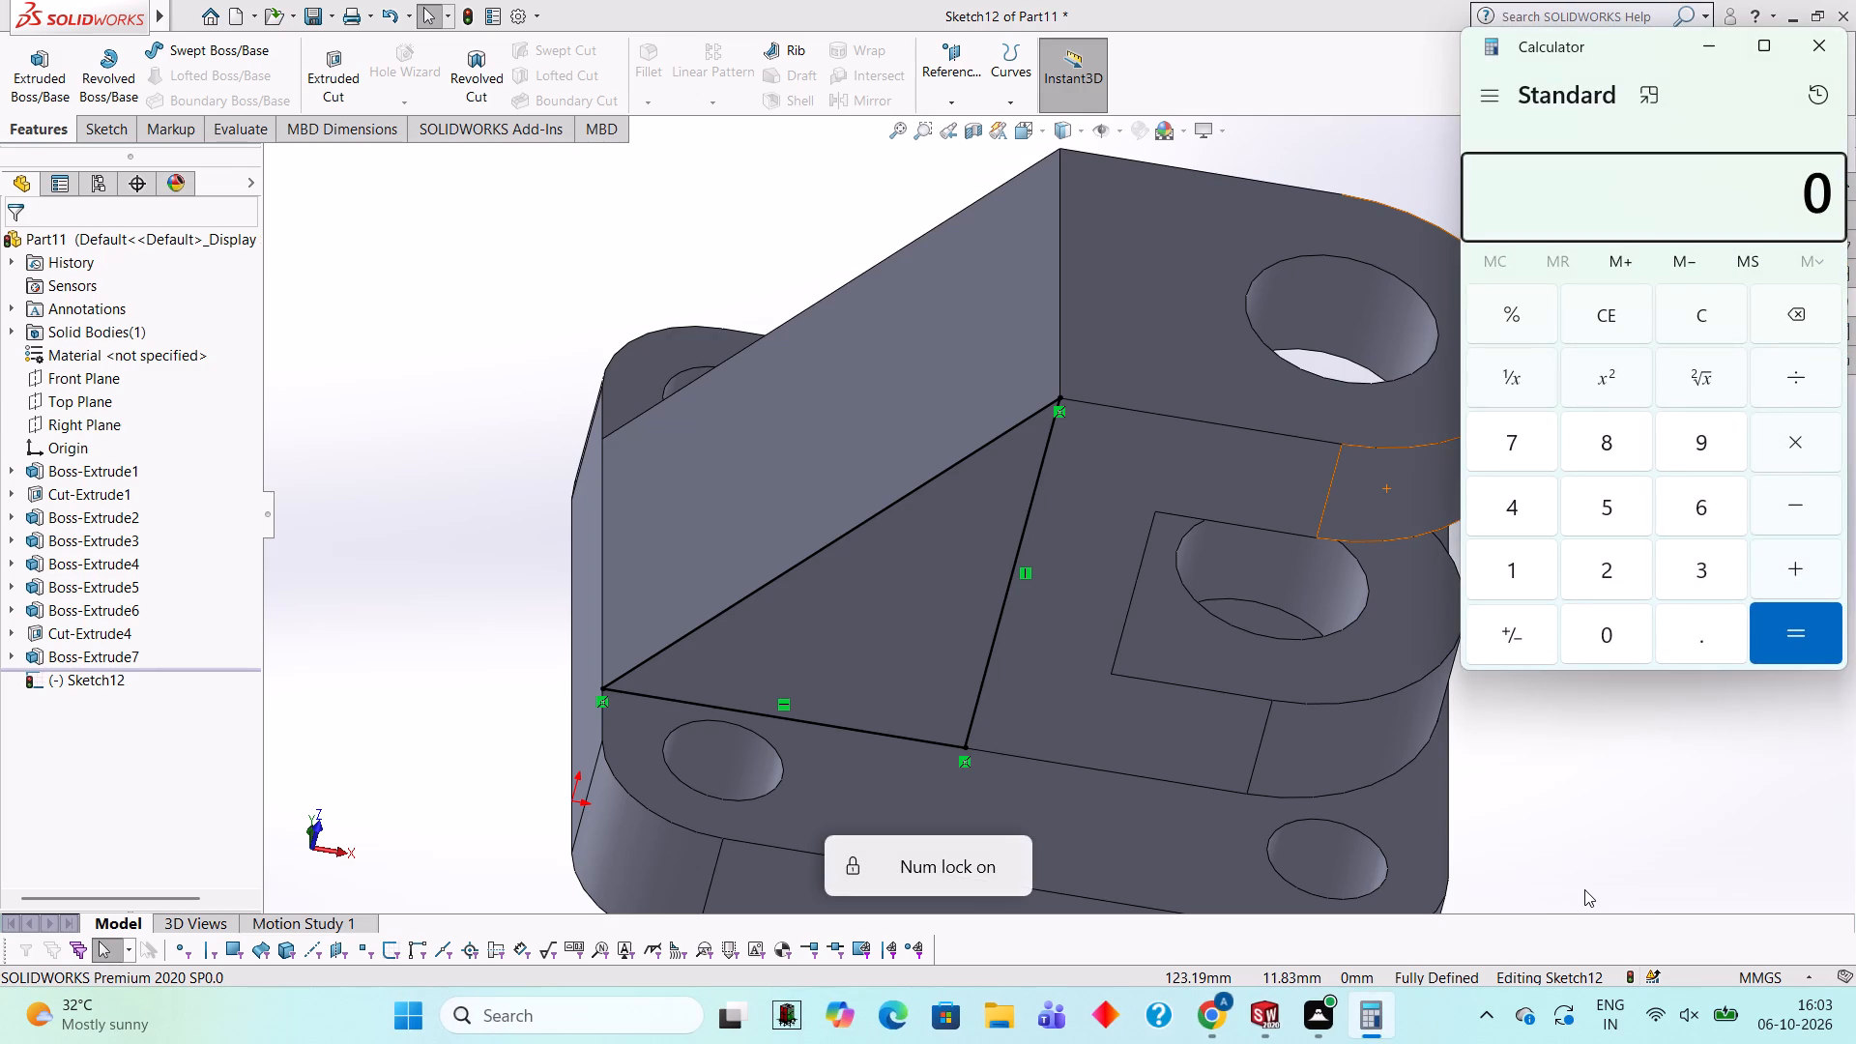
pyautogui.write('48')
pyautogui.write('-10')
pyautogui.press('Return')
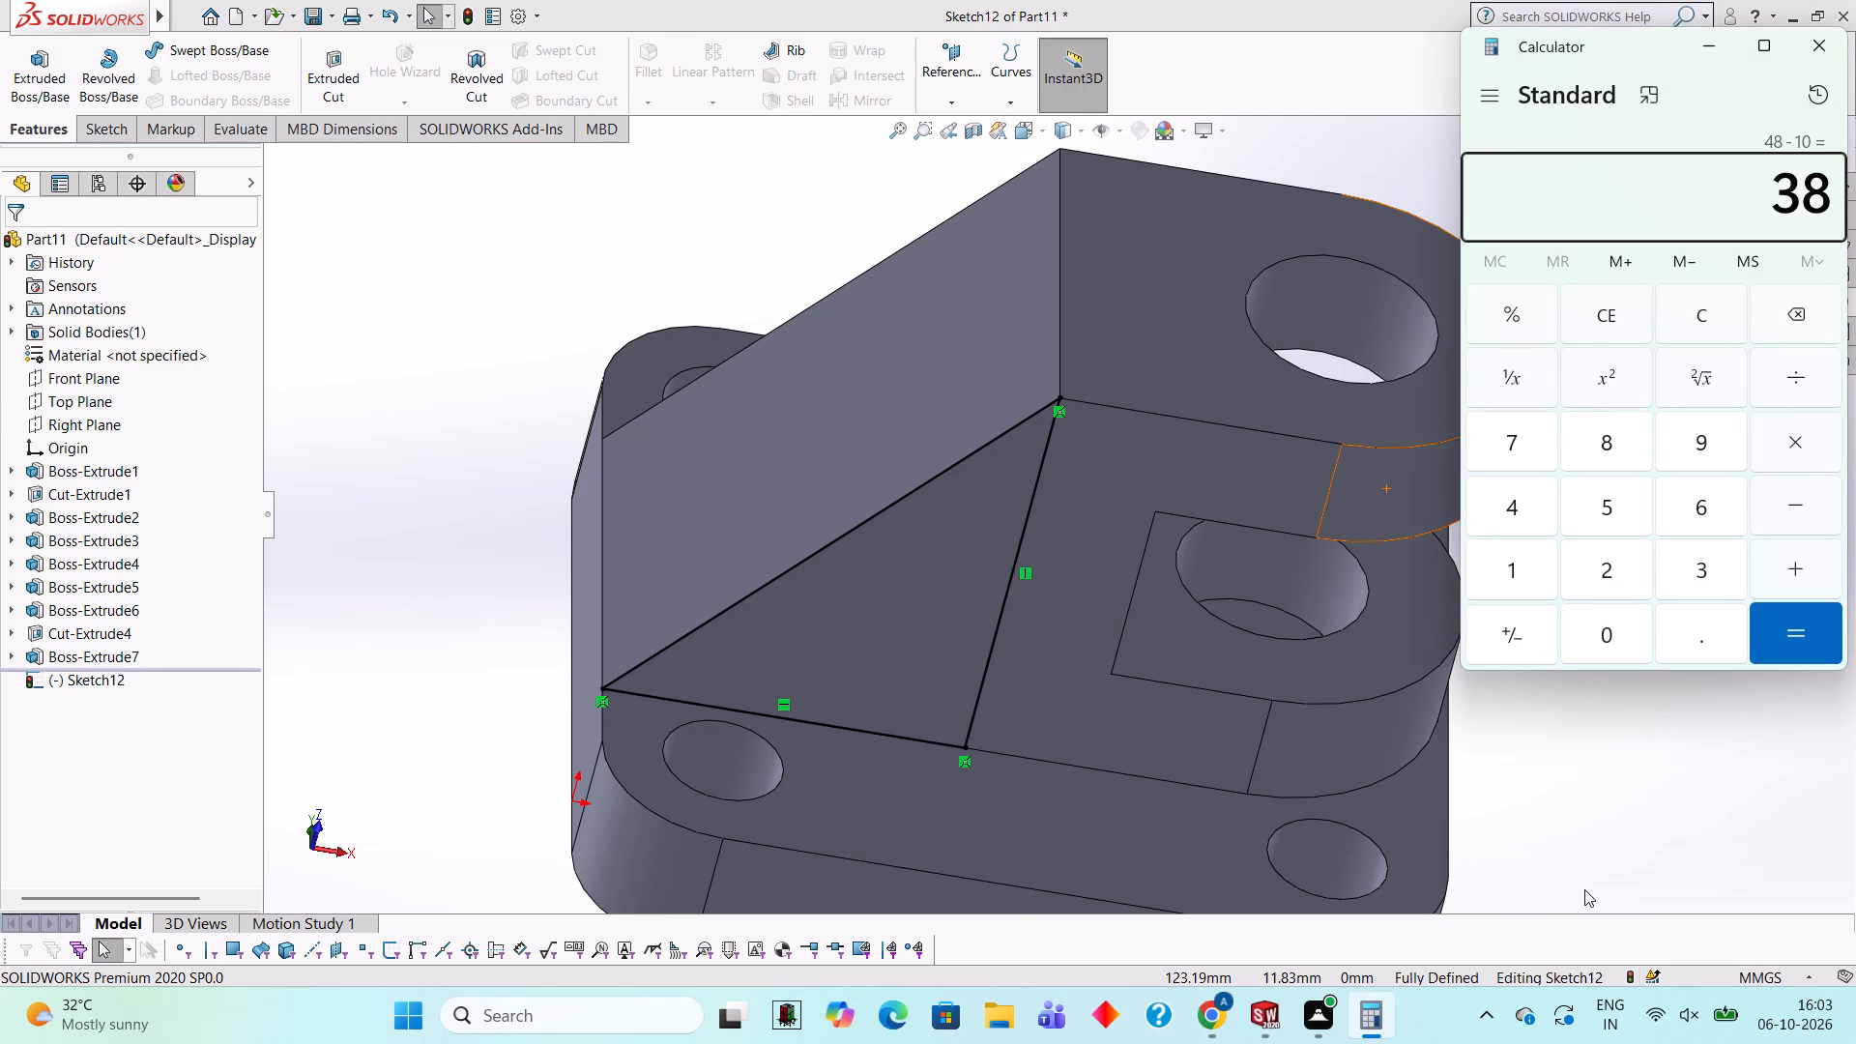
pyautogui.write('/2')
pyautogui.press('Return')
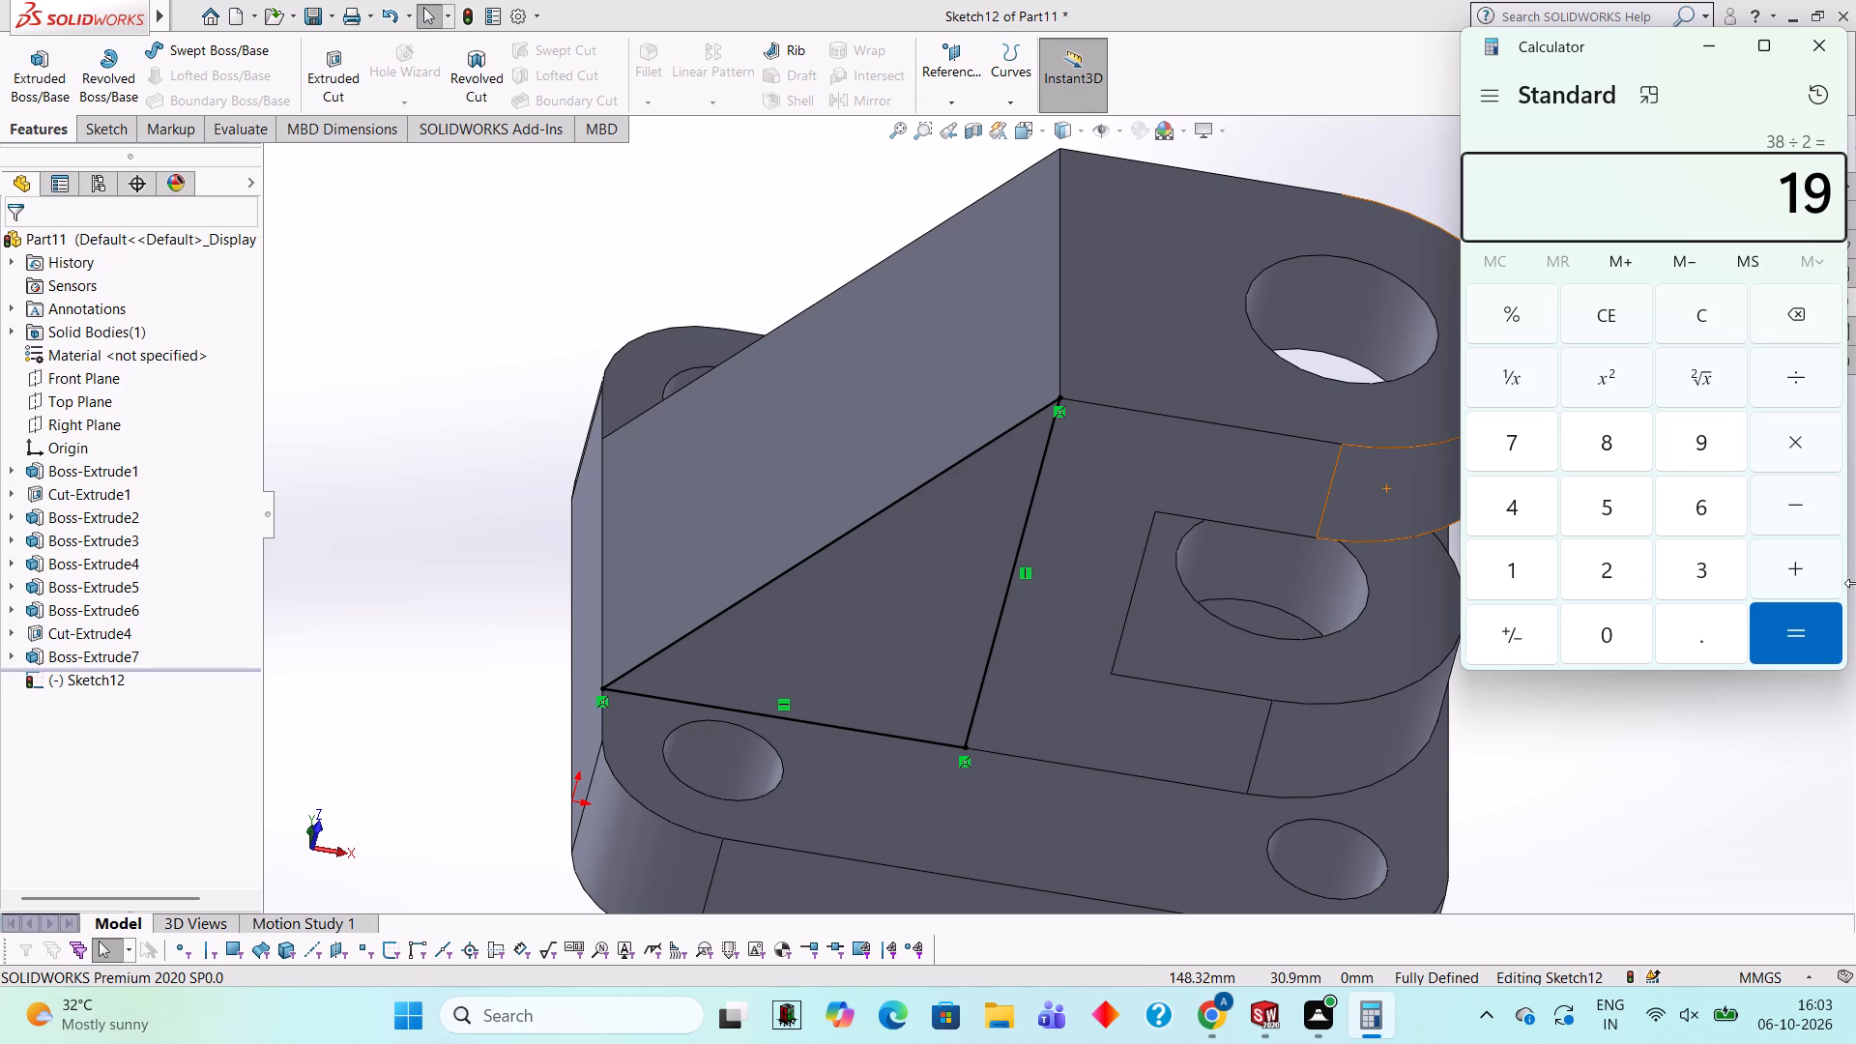
pyautogui.click(1823, 48)
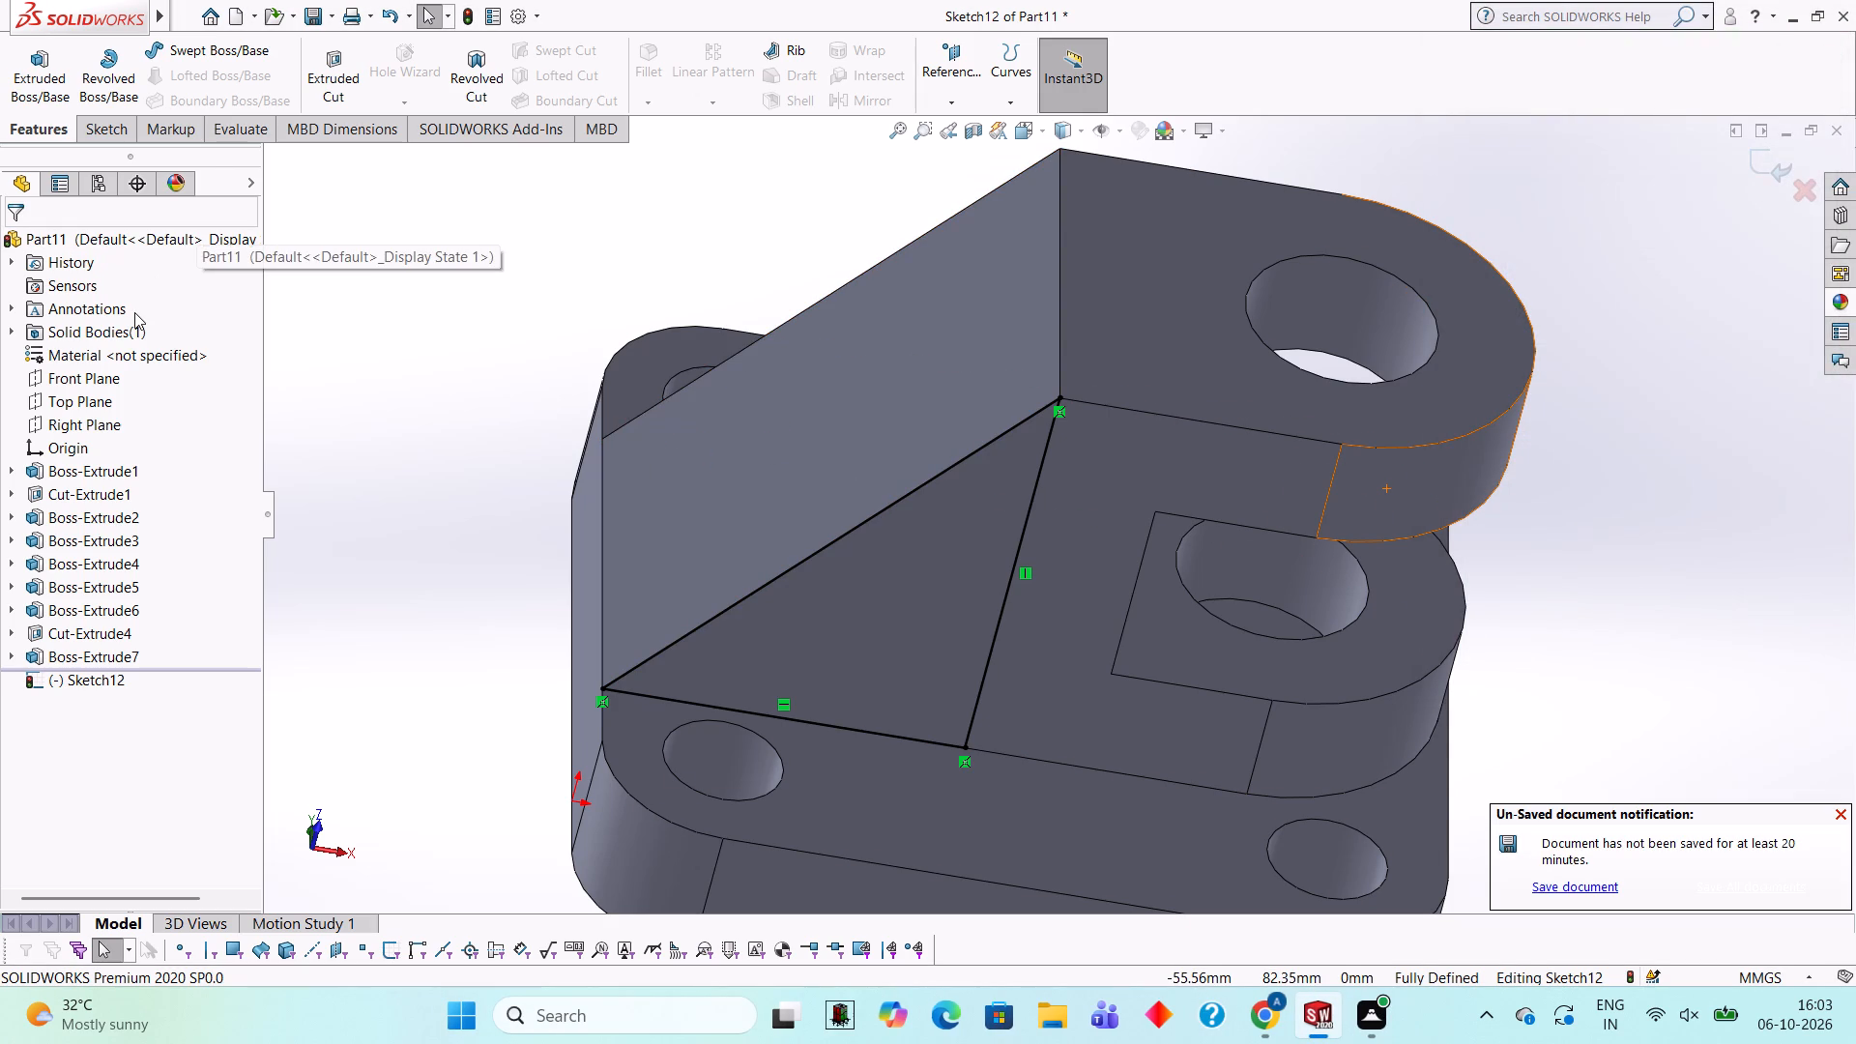
# Make a blind extruded cut of the triangle sketch 19 mm deep into one side of the rib.
pyautogui.click(341, 80)
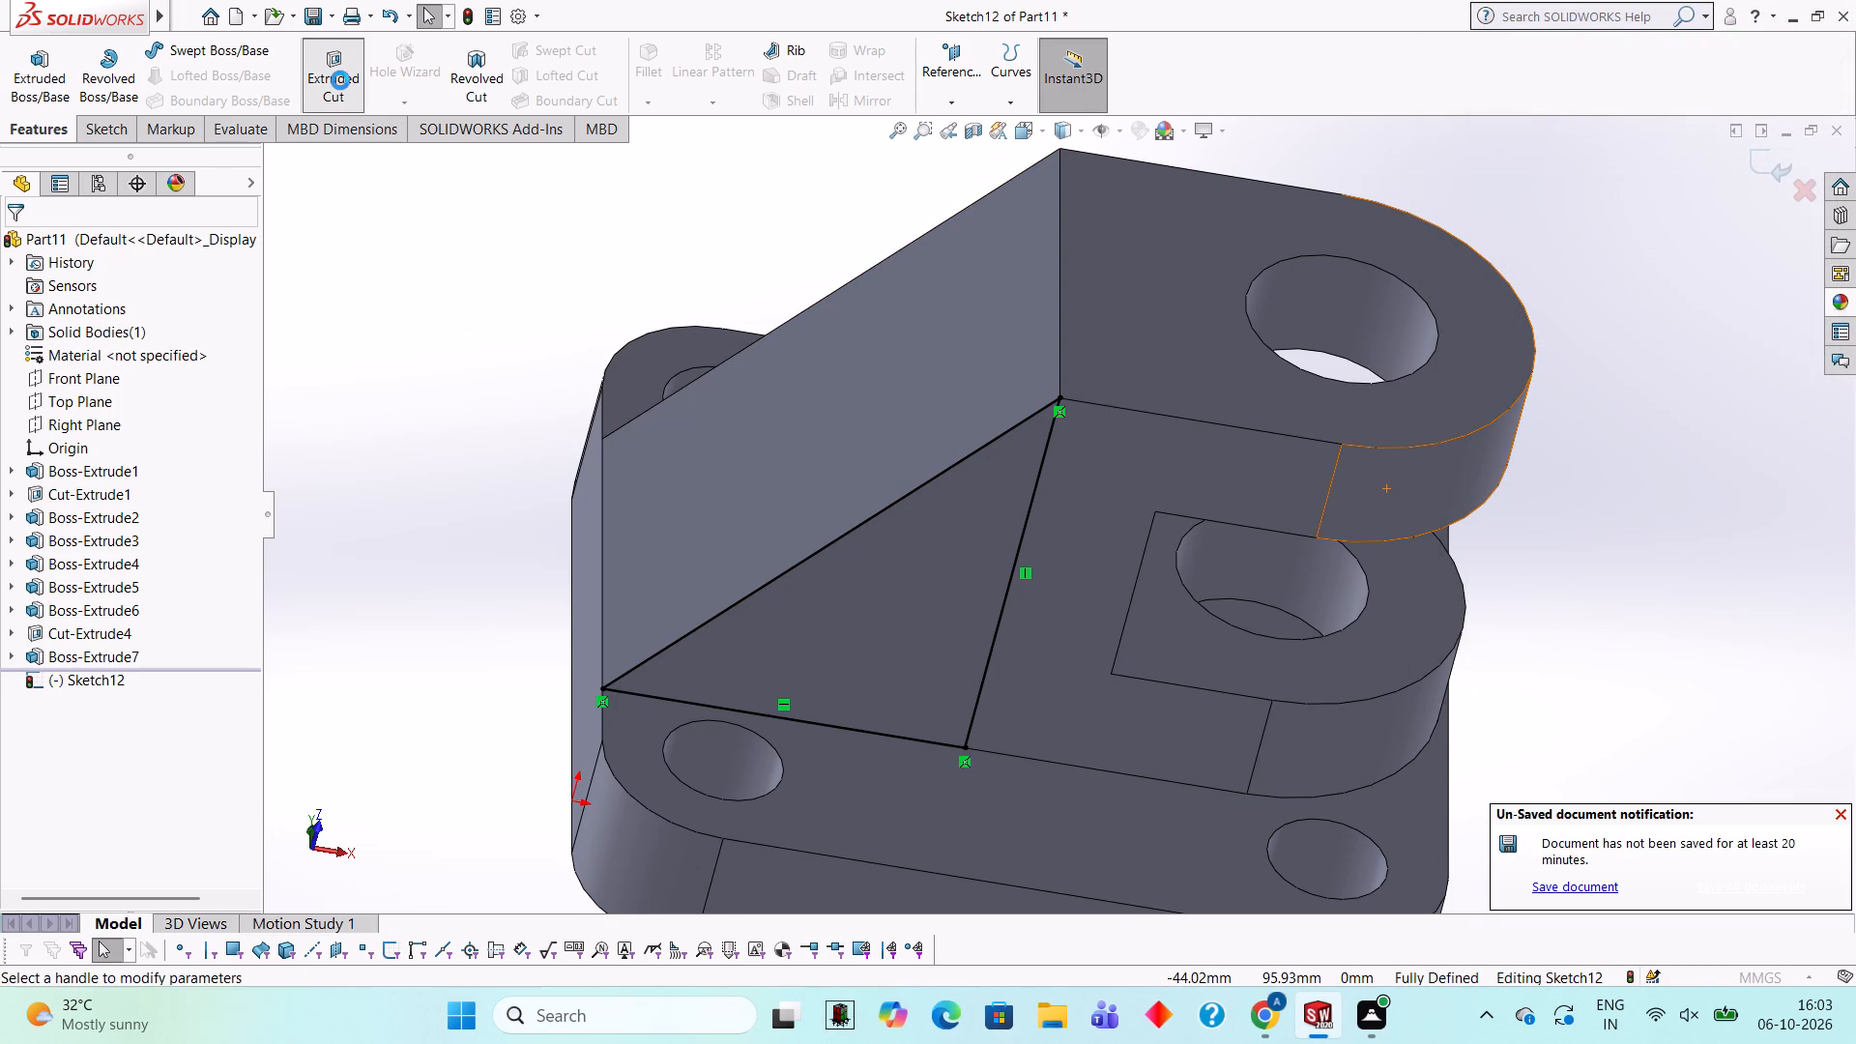
pyautogui.write('19')
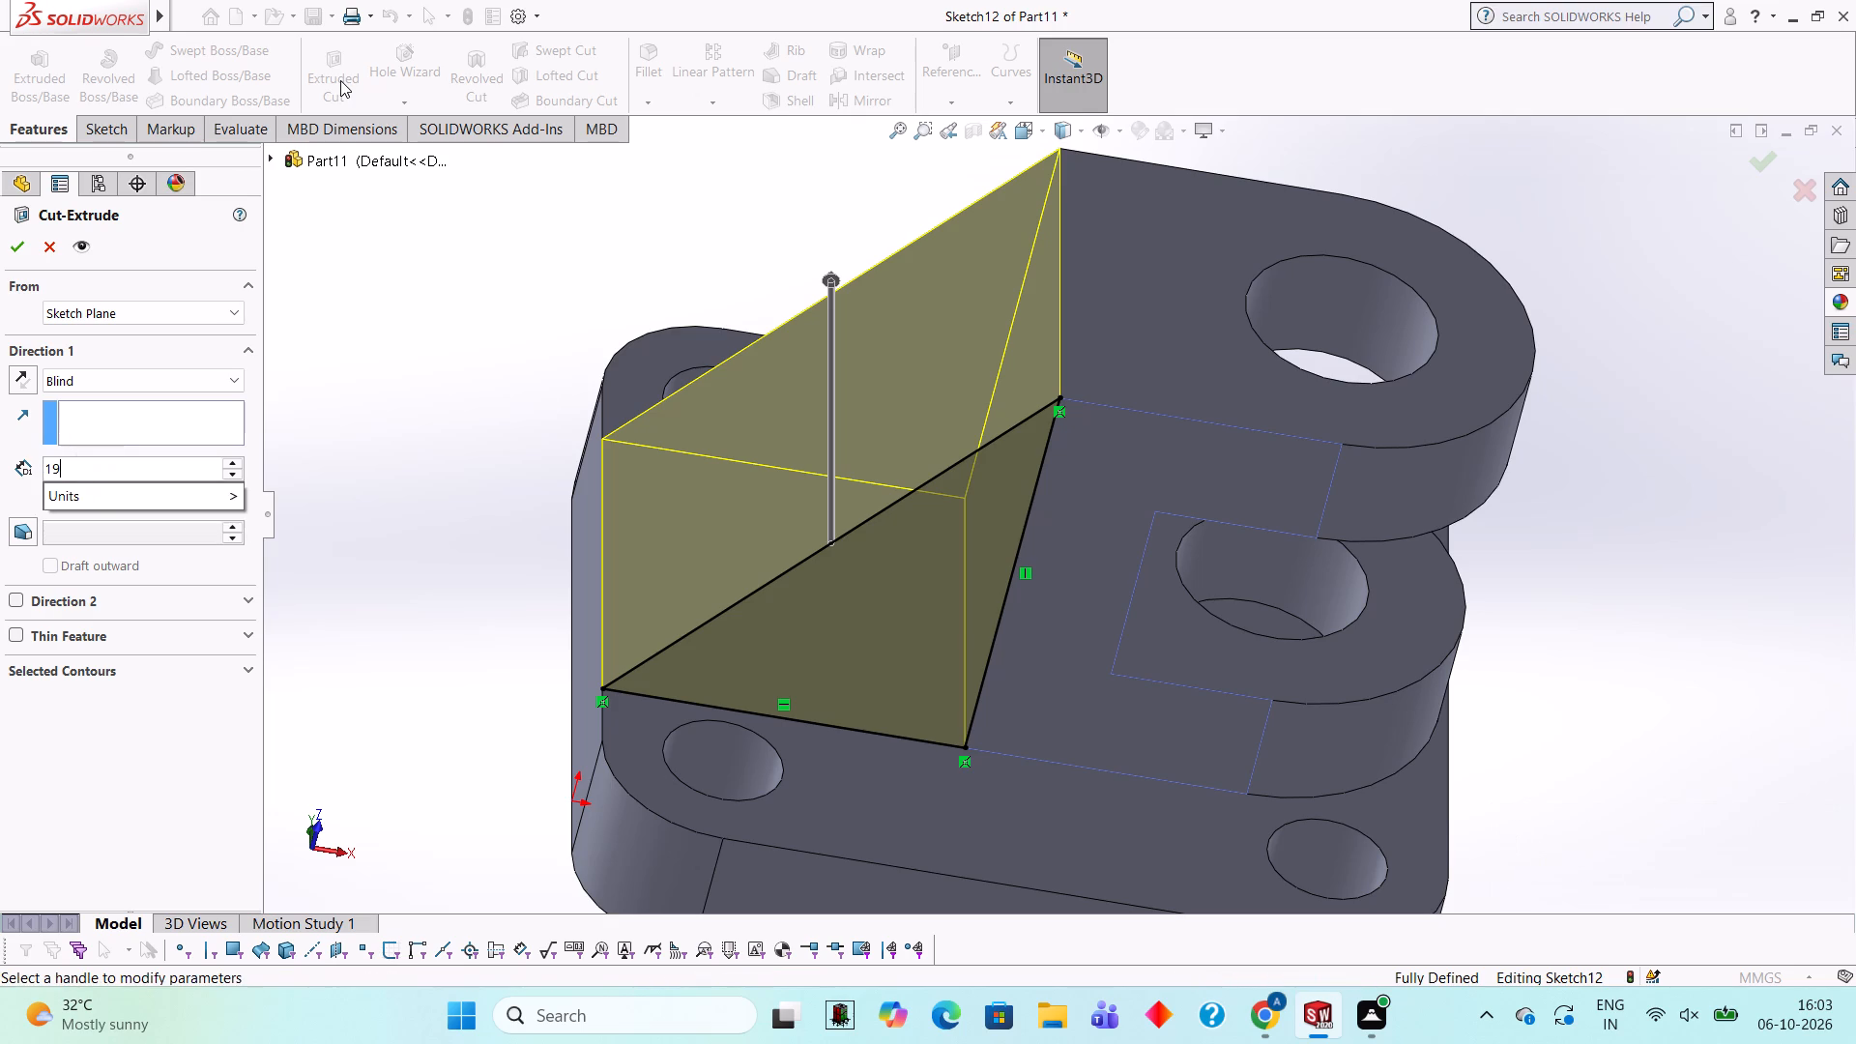
pyautogui.press('Return')
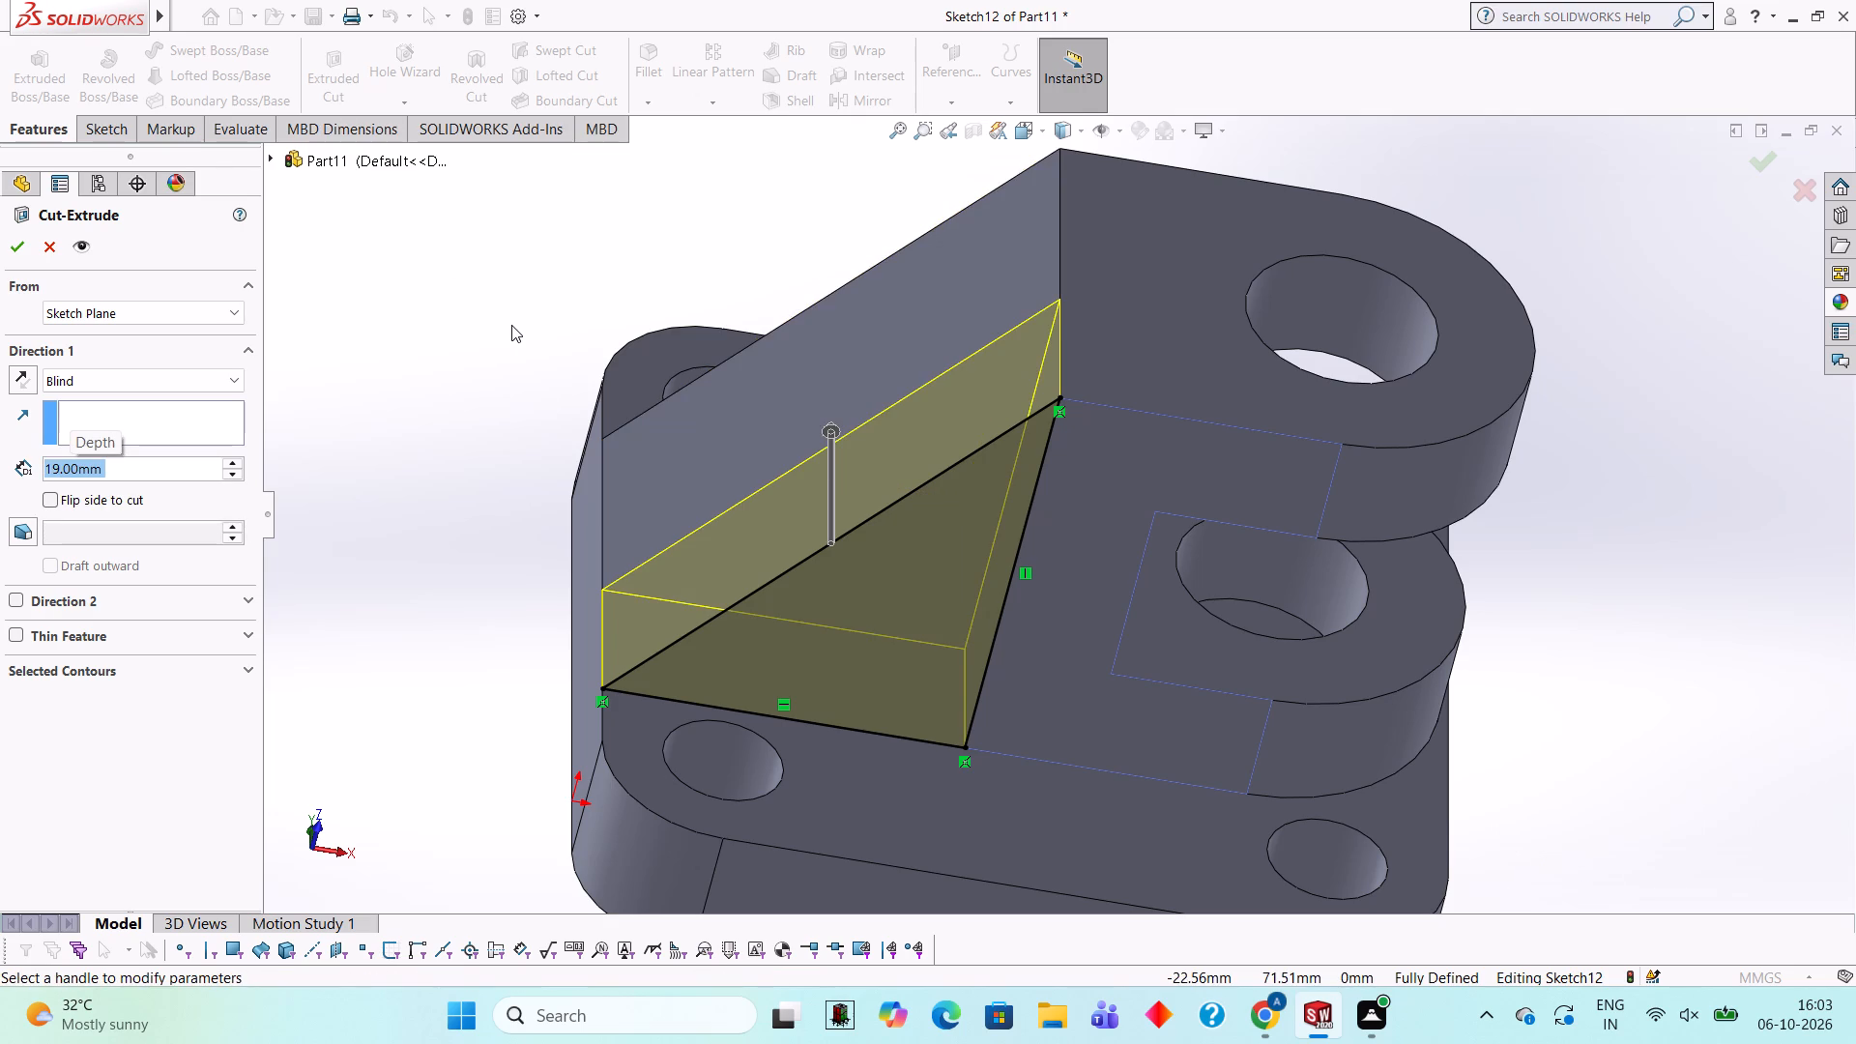
pyautogui.moveTo(511, 325); pyautogui.dragTo(558, 461, button='middle')
pyautogui.click(22, 246)
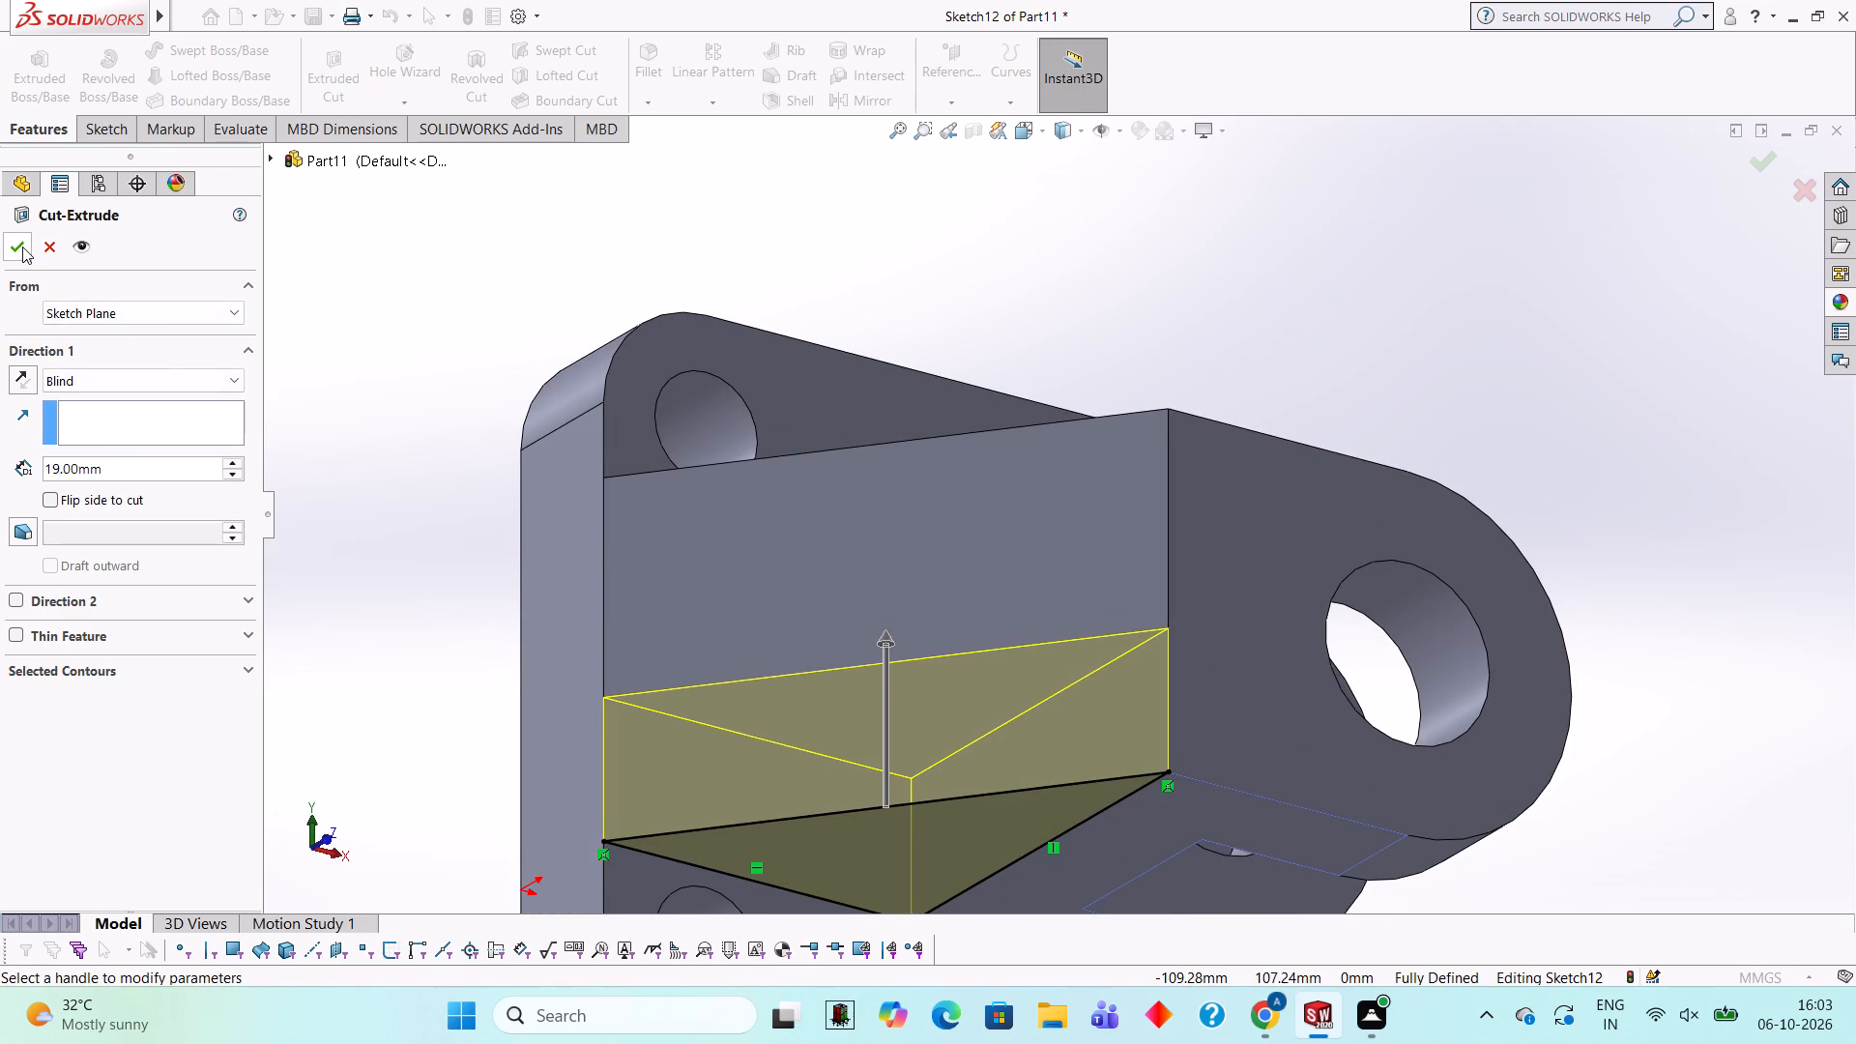
pyautogui.click(427, 283)
# On the opposite C-notched side face, sketch a closed triangle with full-height vertical edge, 45 mm base along the plate, and sloping side about 71.8 mm.
pyautogui.moveTo(775, 373); pyautogui.dragTo(817, 487, button='middle')
pyautogui.scroll(2, 1124, 473)
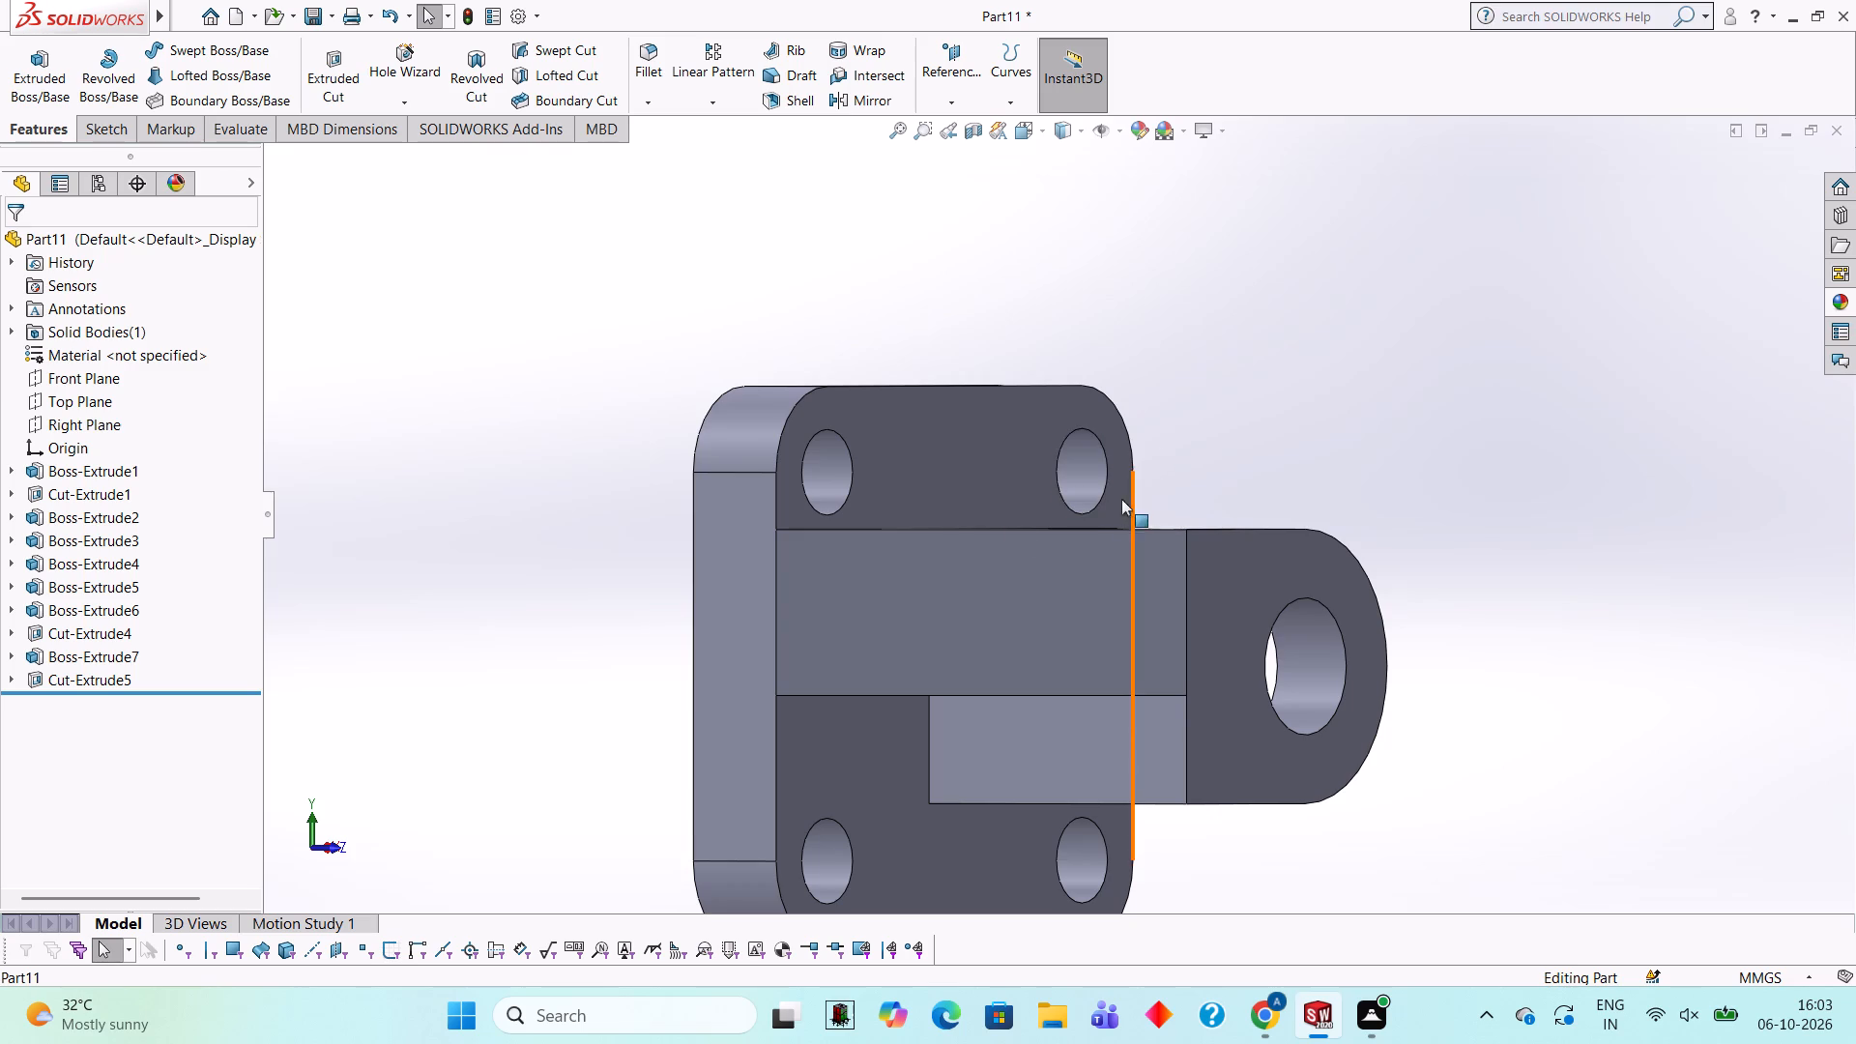
pyautogui.moveTo(821, 520); pyautogui.dragTo(1047, 890, button='middle')
pyautogui.click(1097, 612)
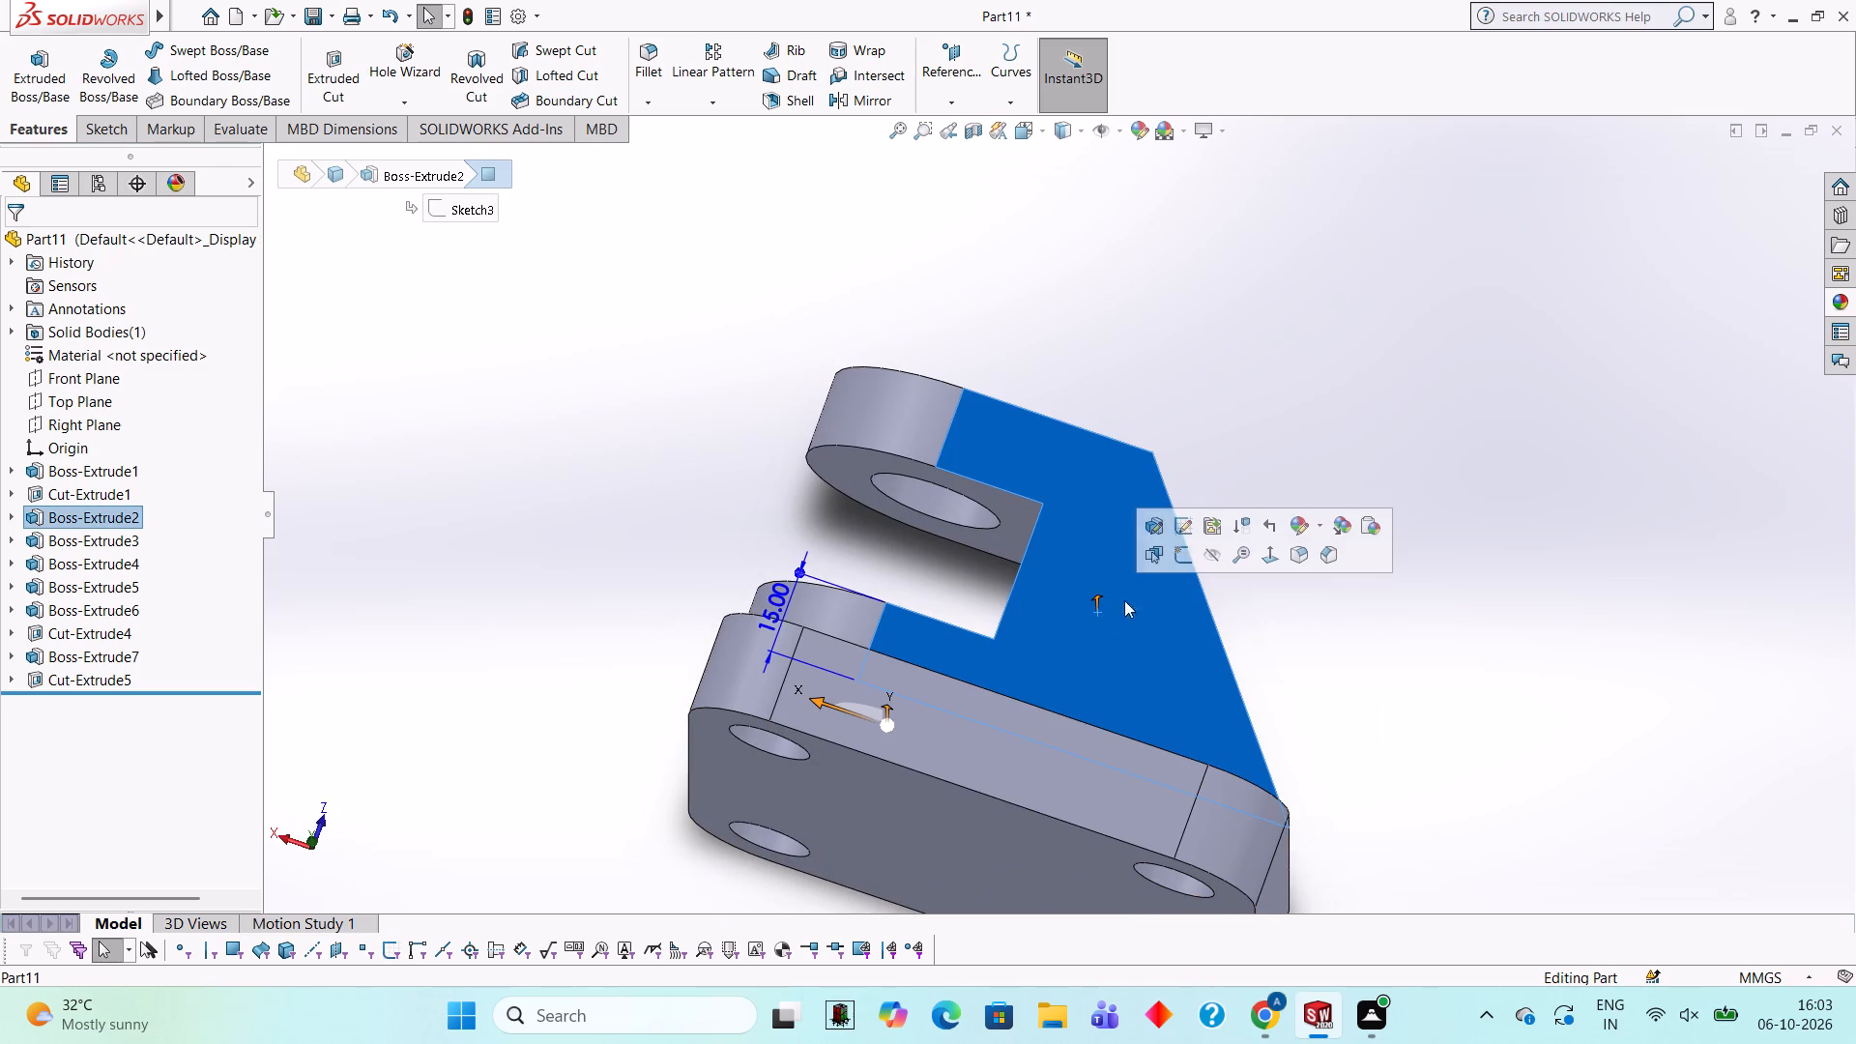
pyautogui.click(1178, 566)
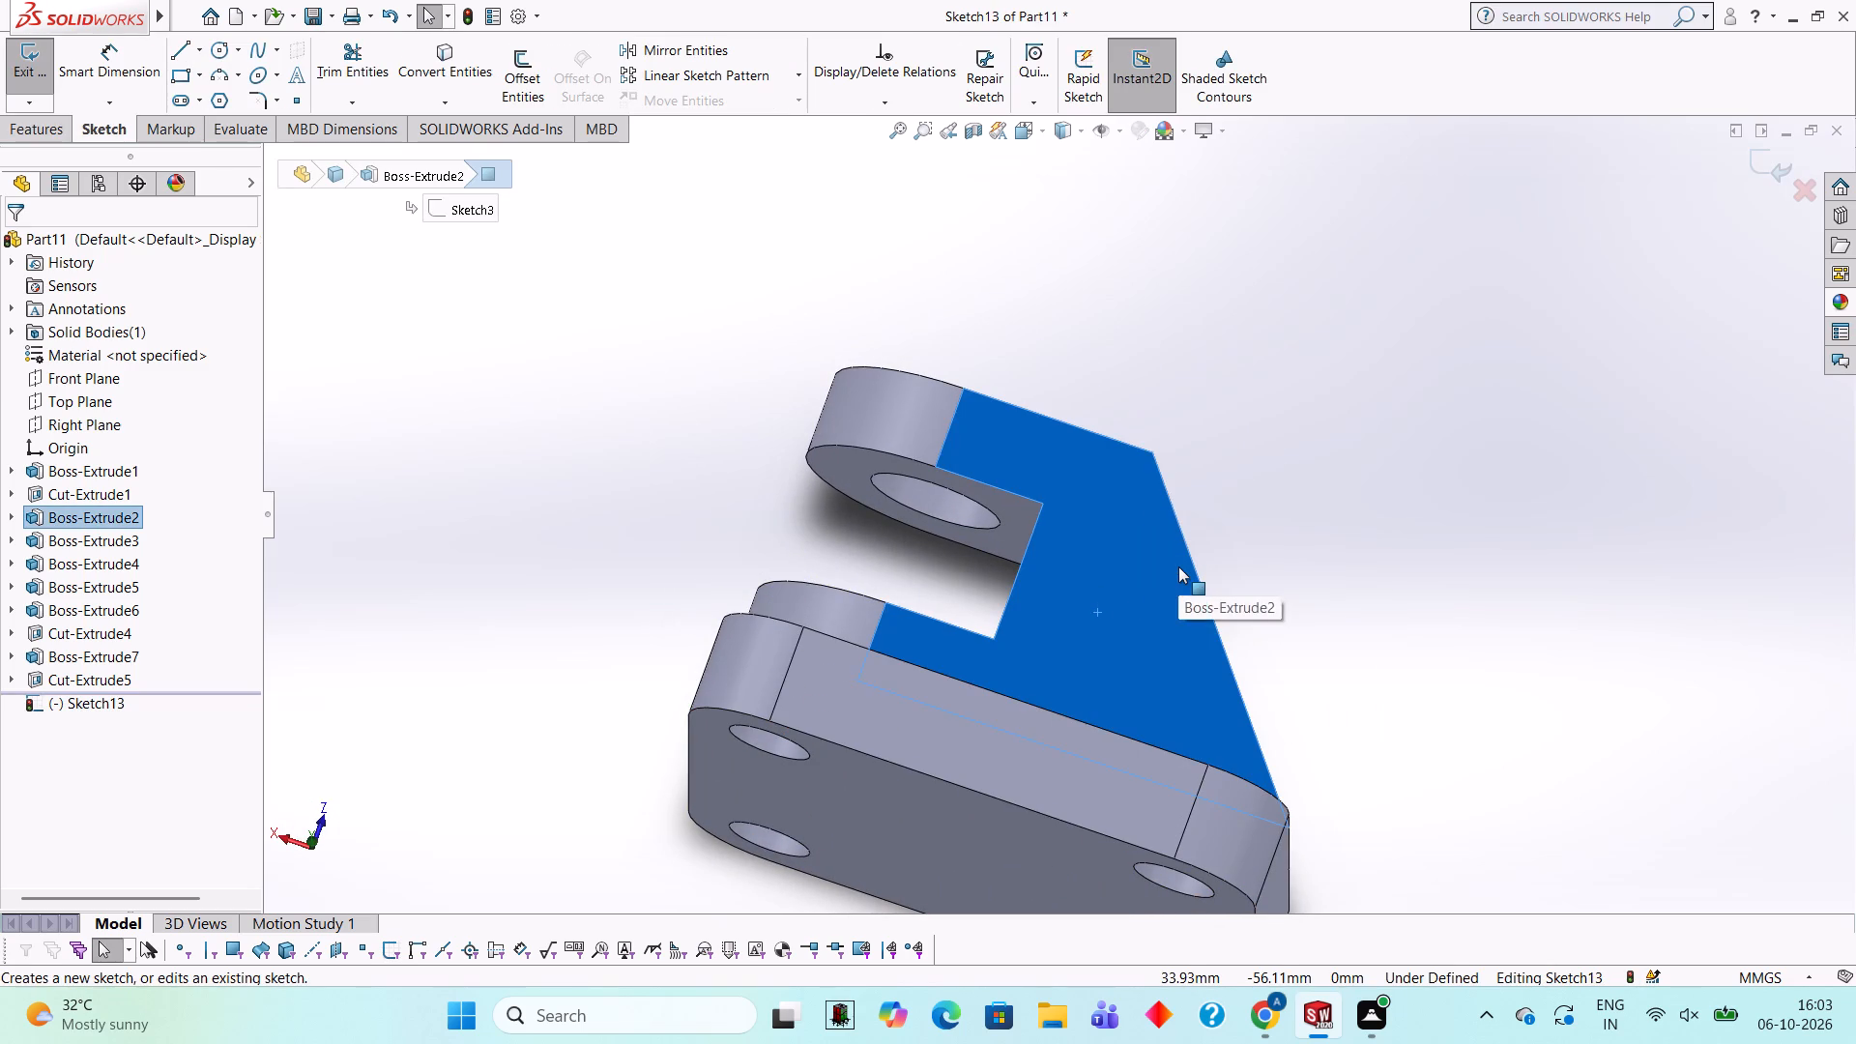
pyautogui.hotkey('ctrl', '8')
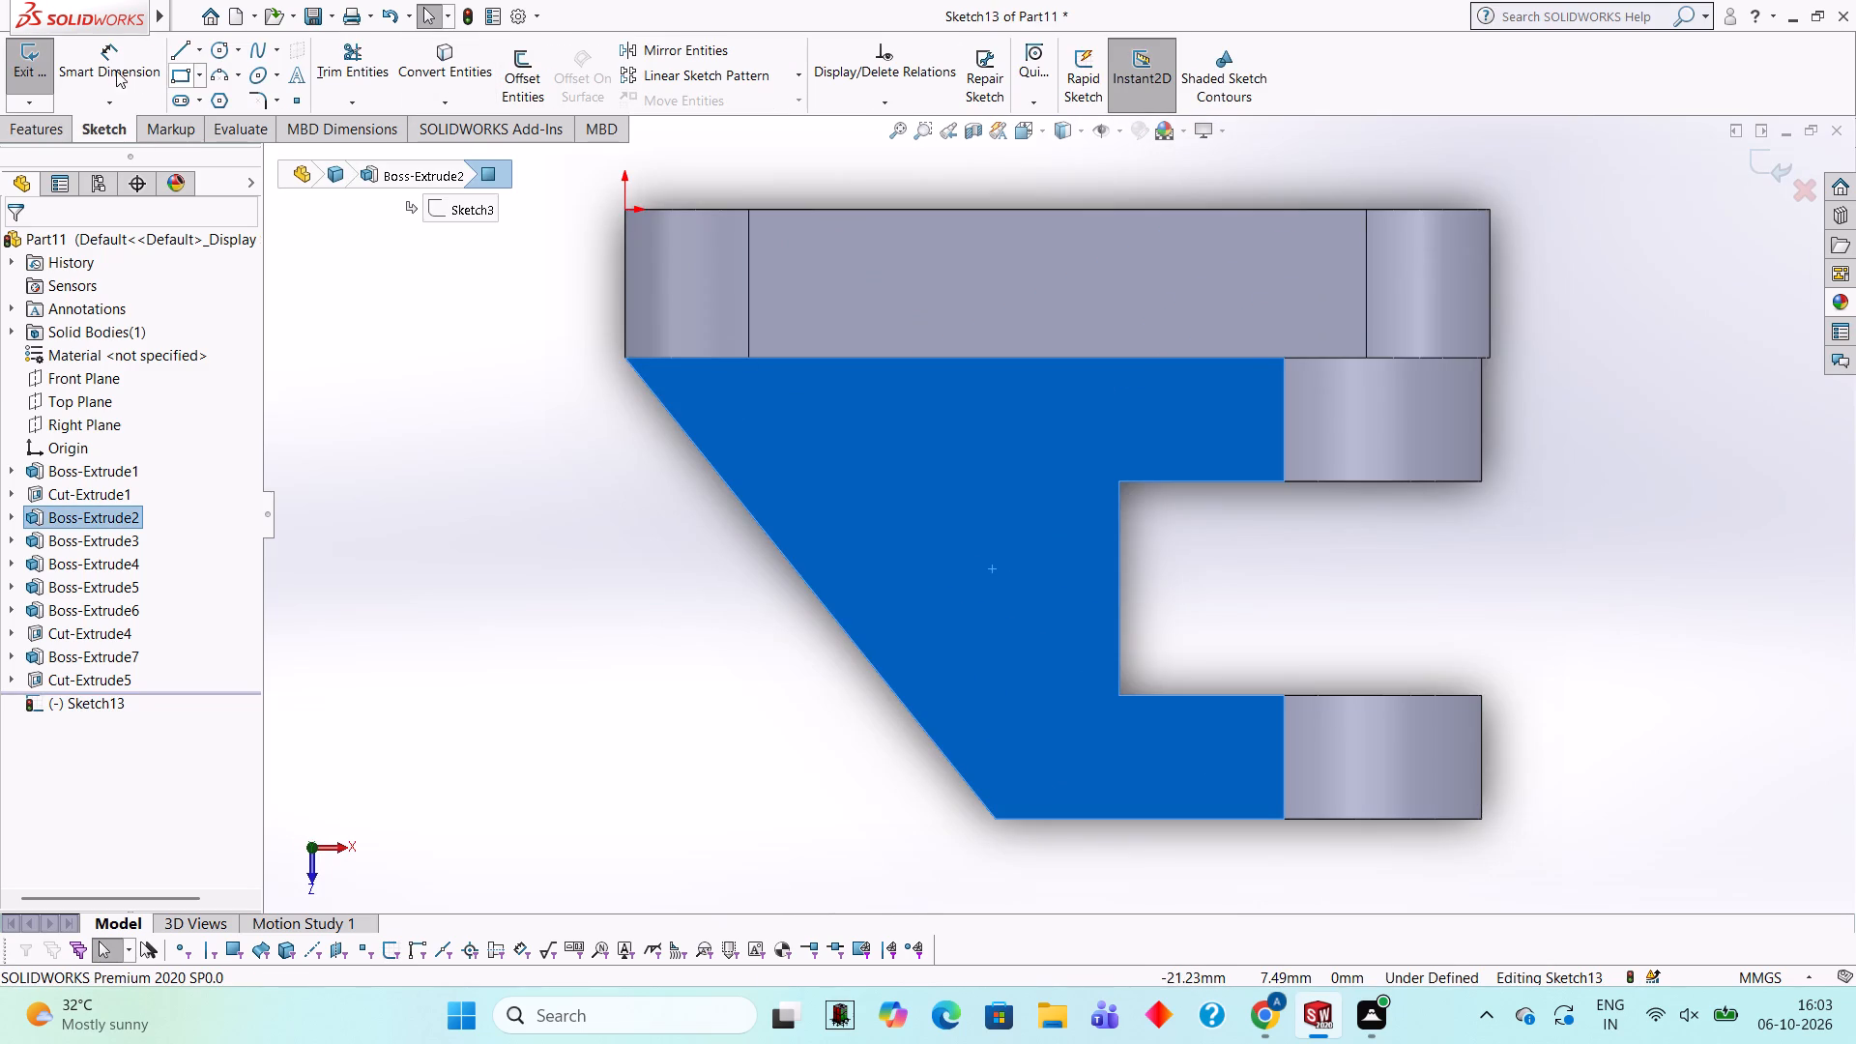
pyautogui.click(171, 57)
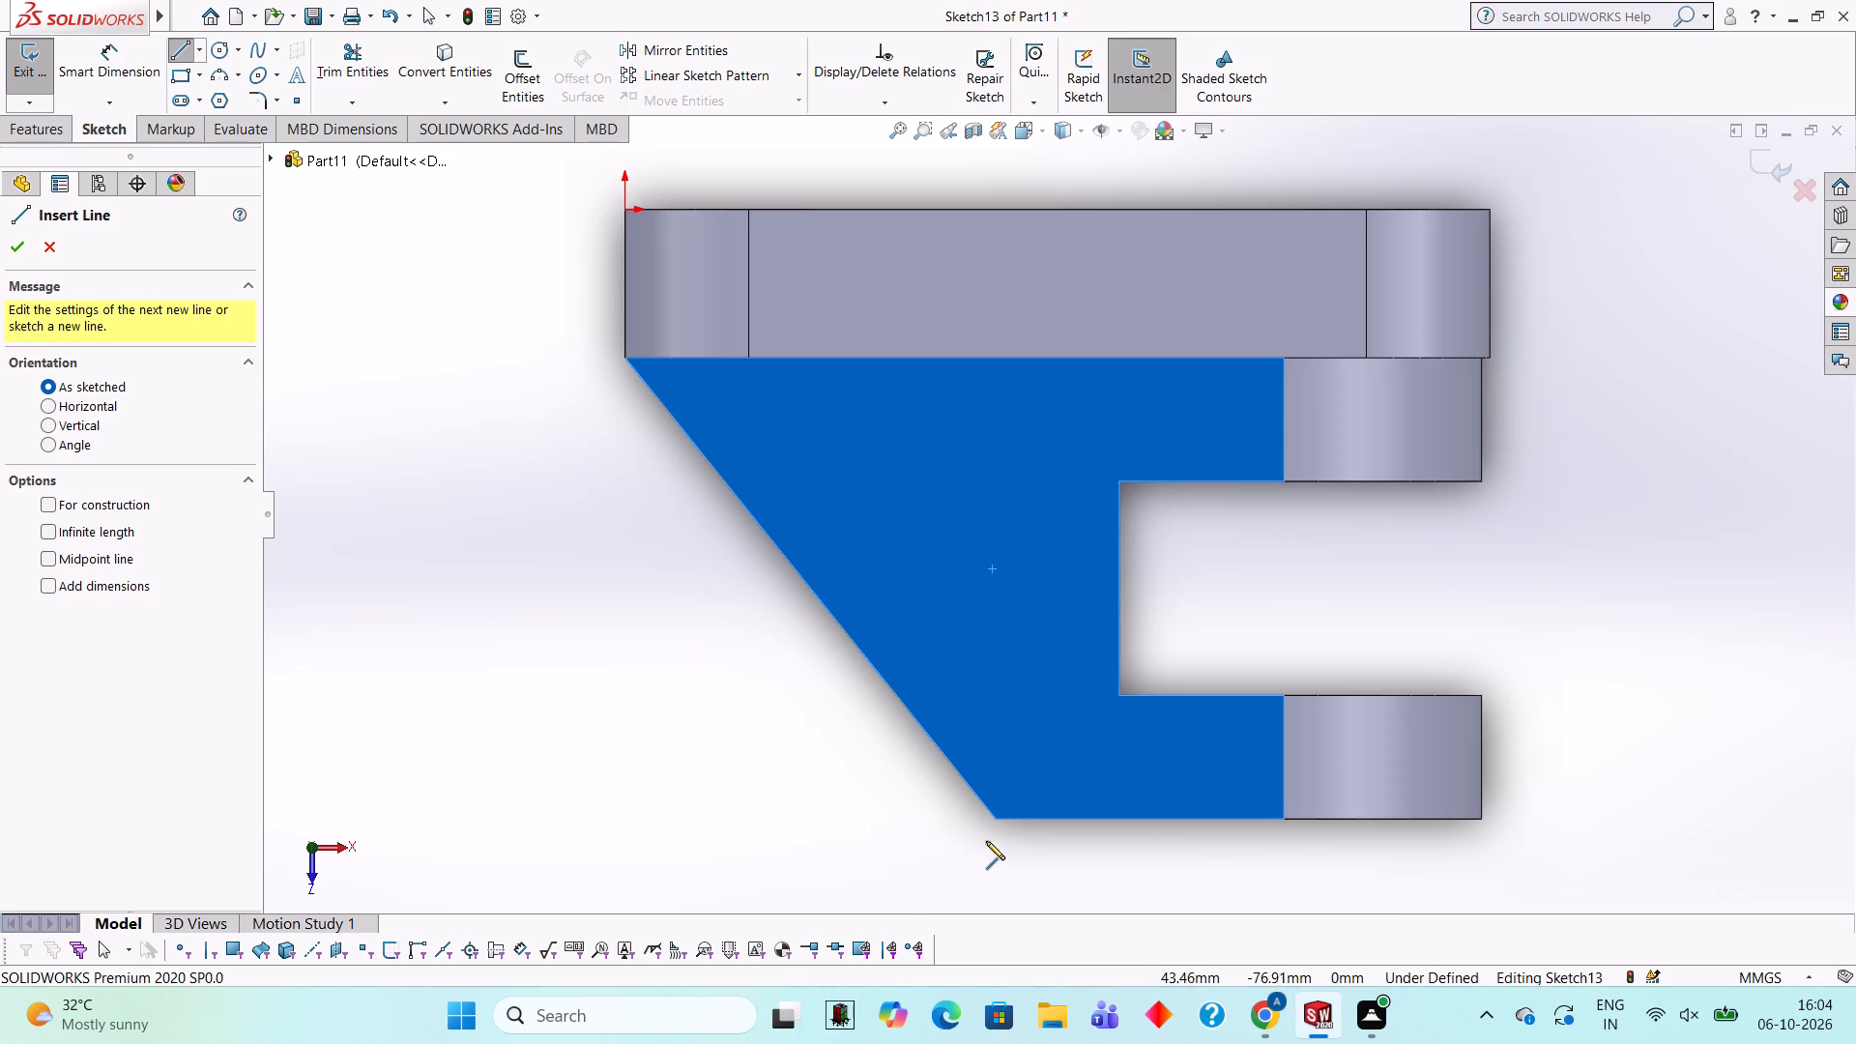
pyautogui.click(997, 816)
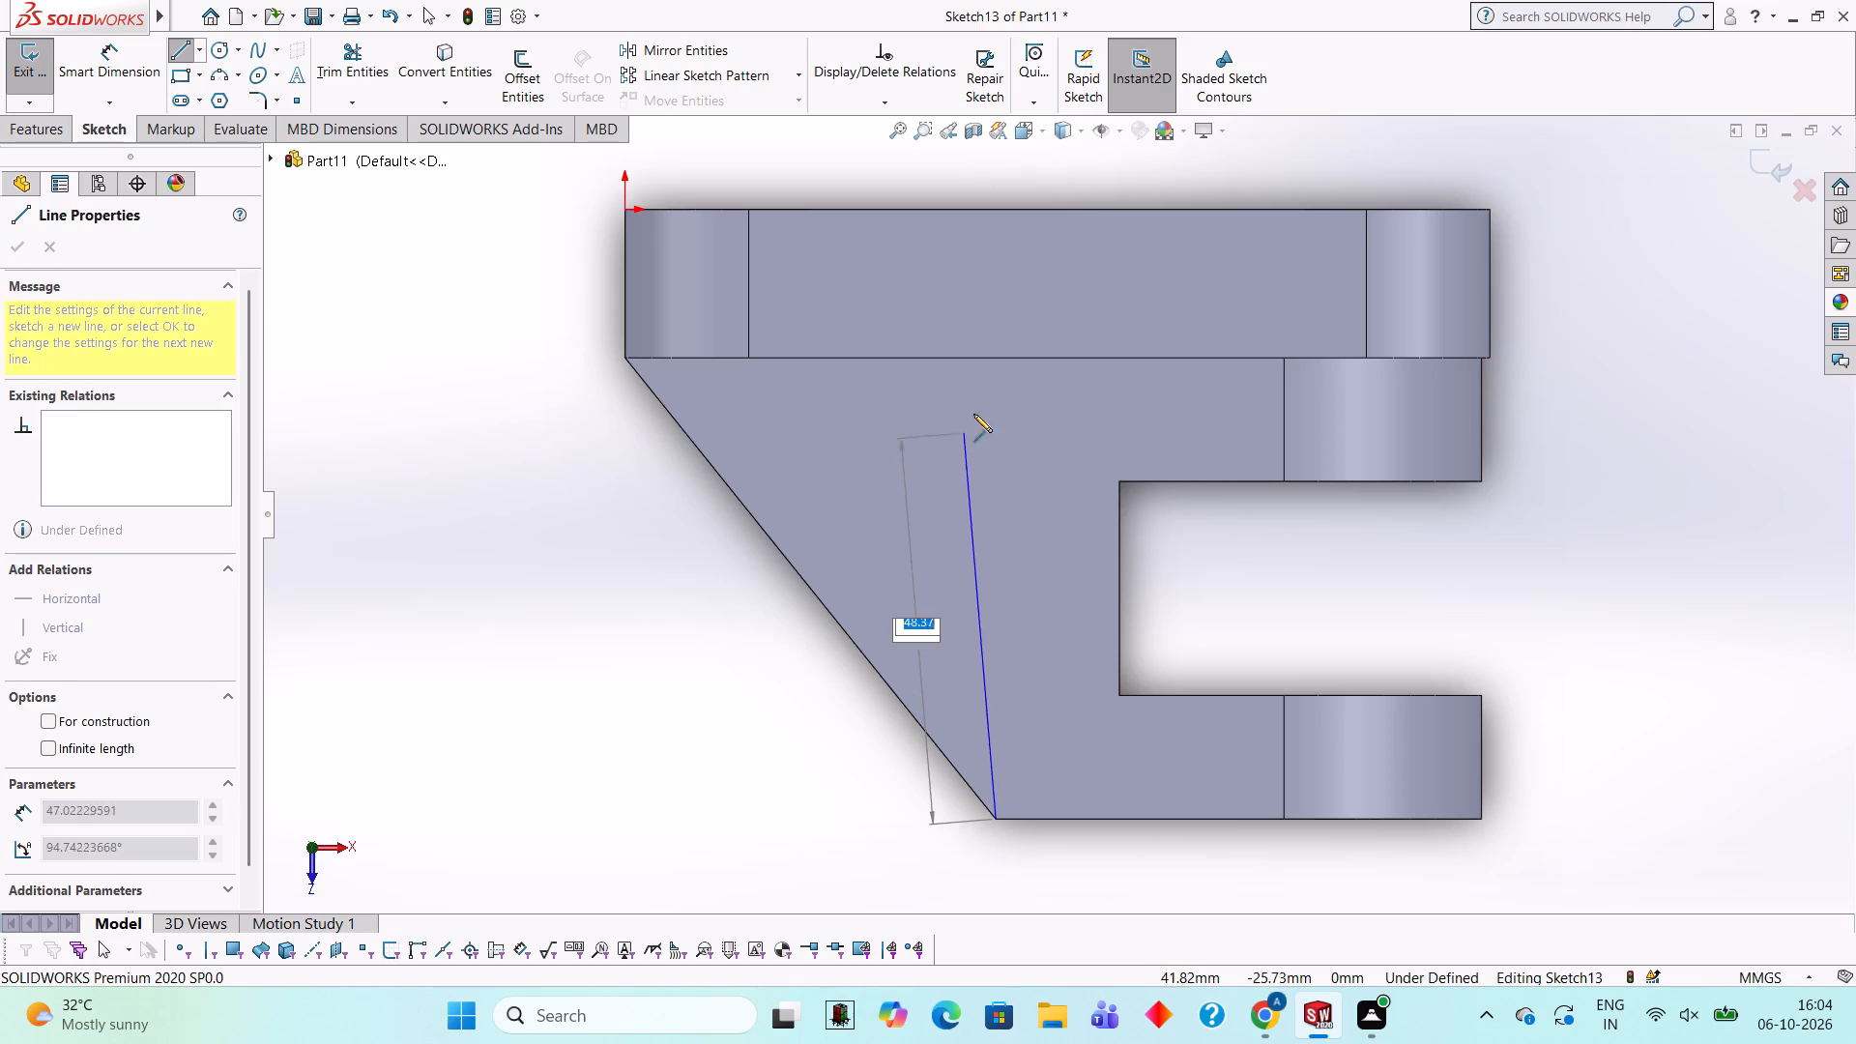
pyautogui.click(999, 354)
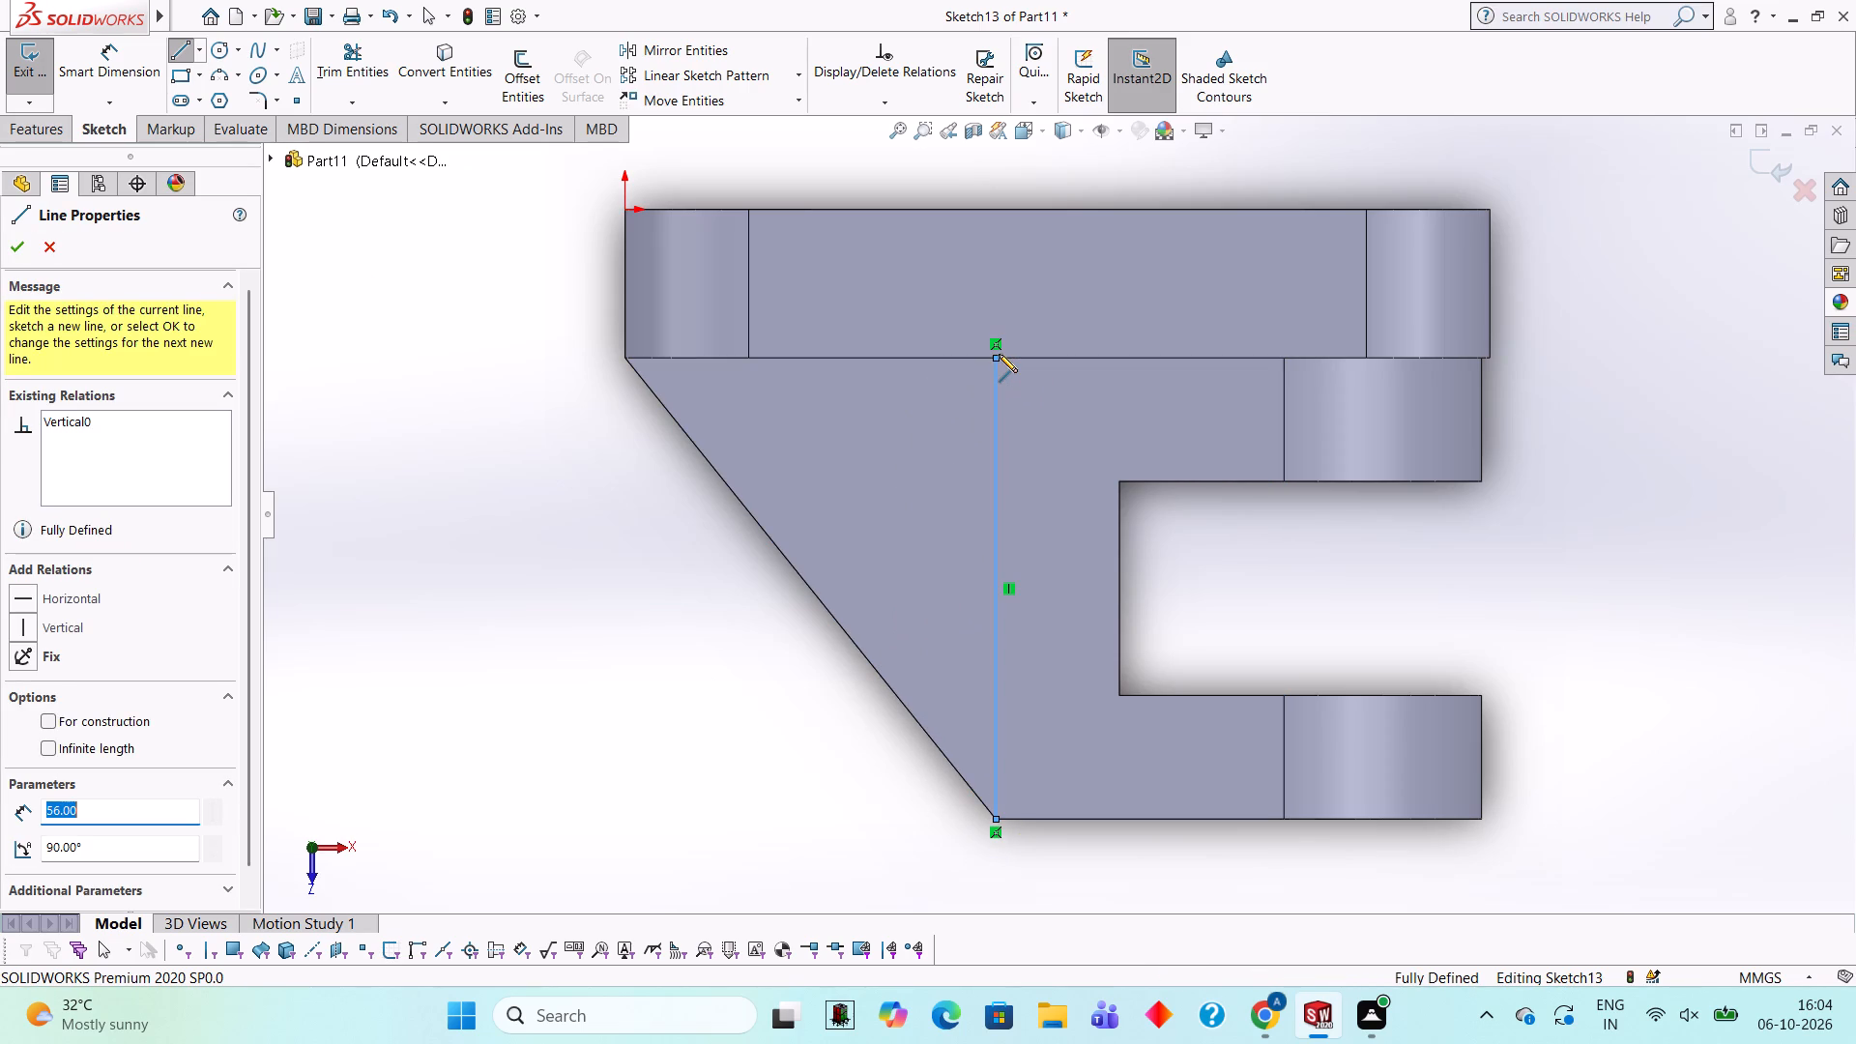
pyautogui.click(623, 356)
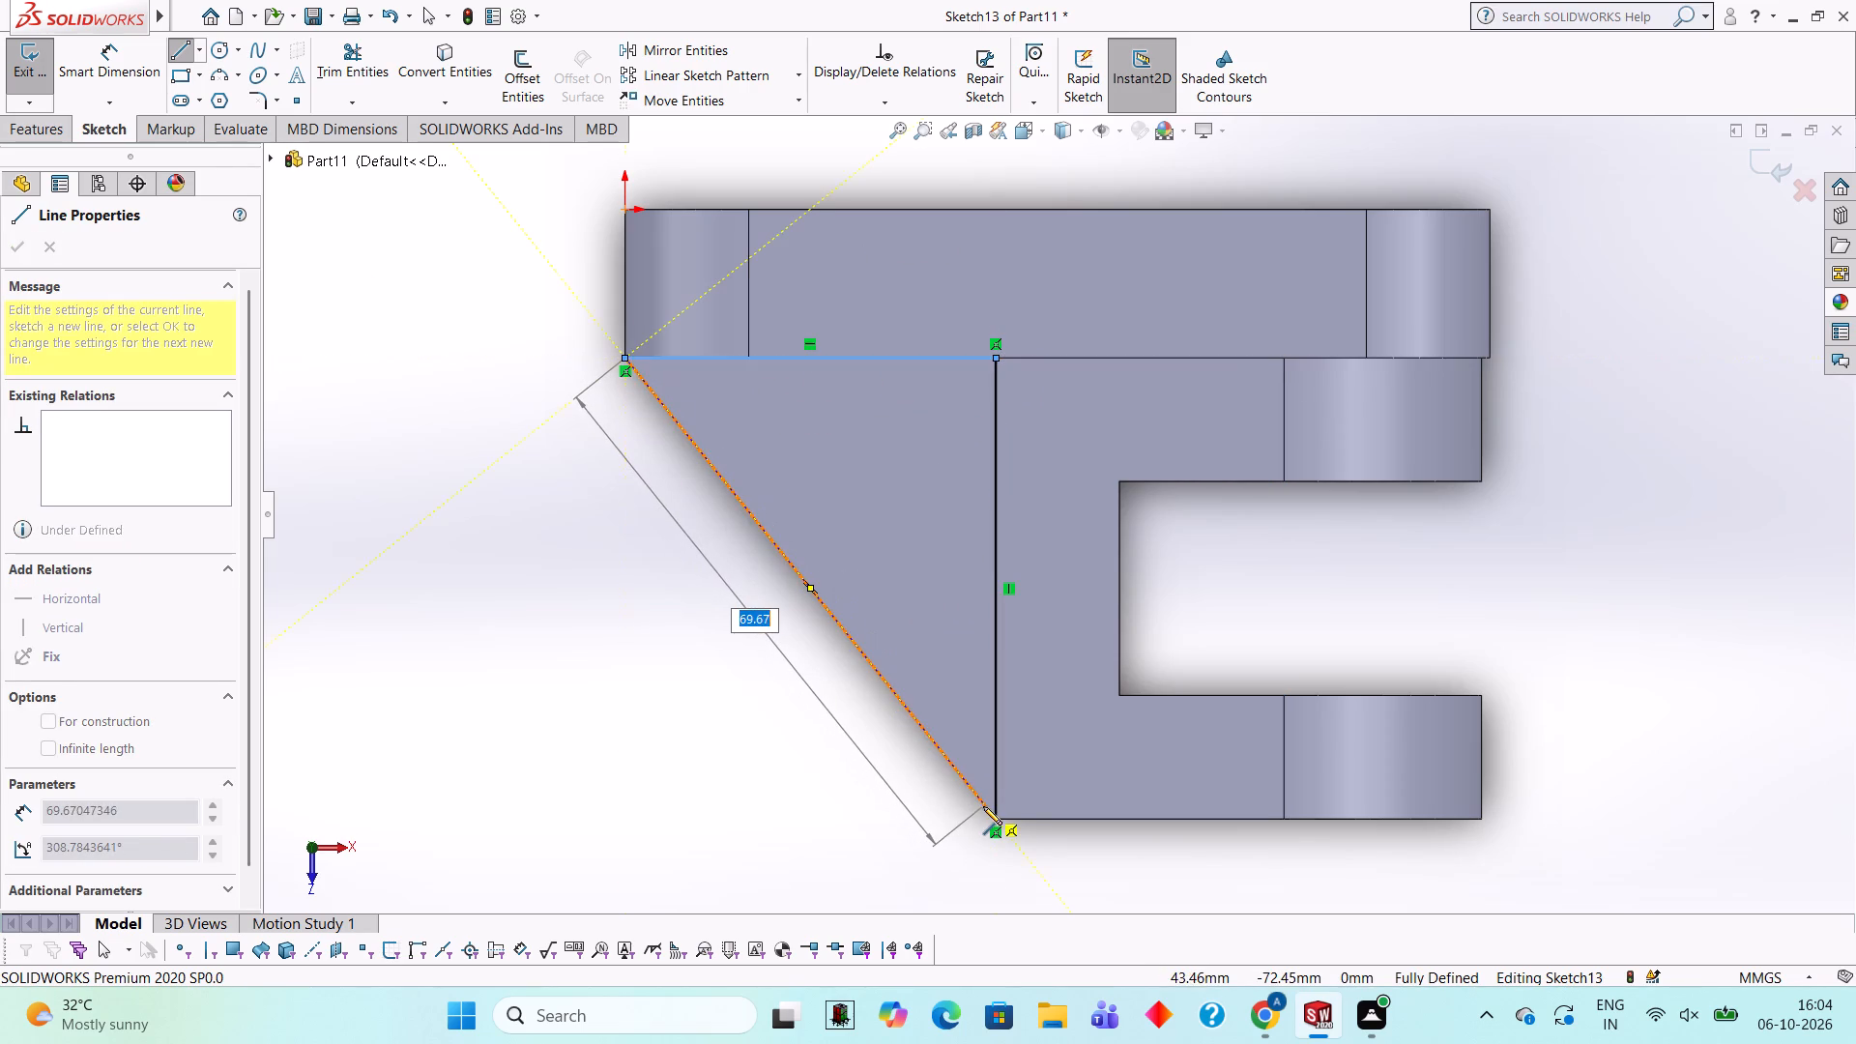
pyautogui.click(995, 818)
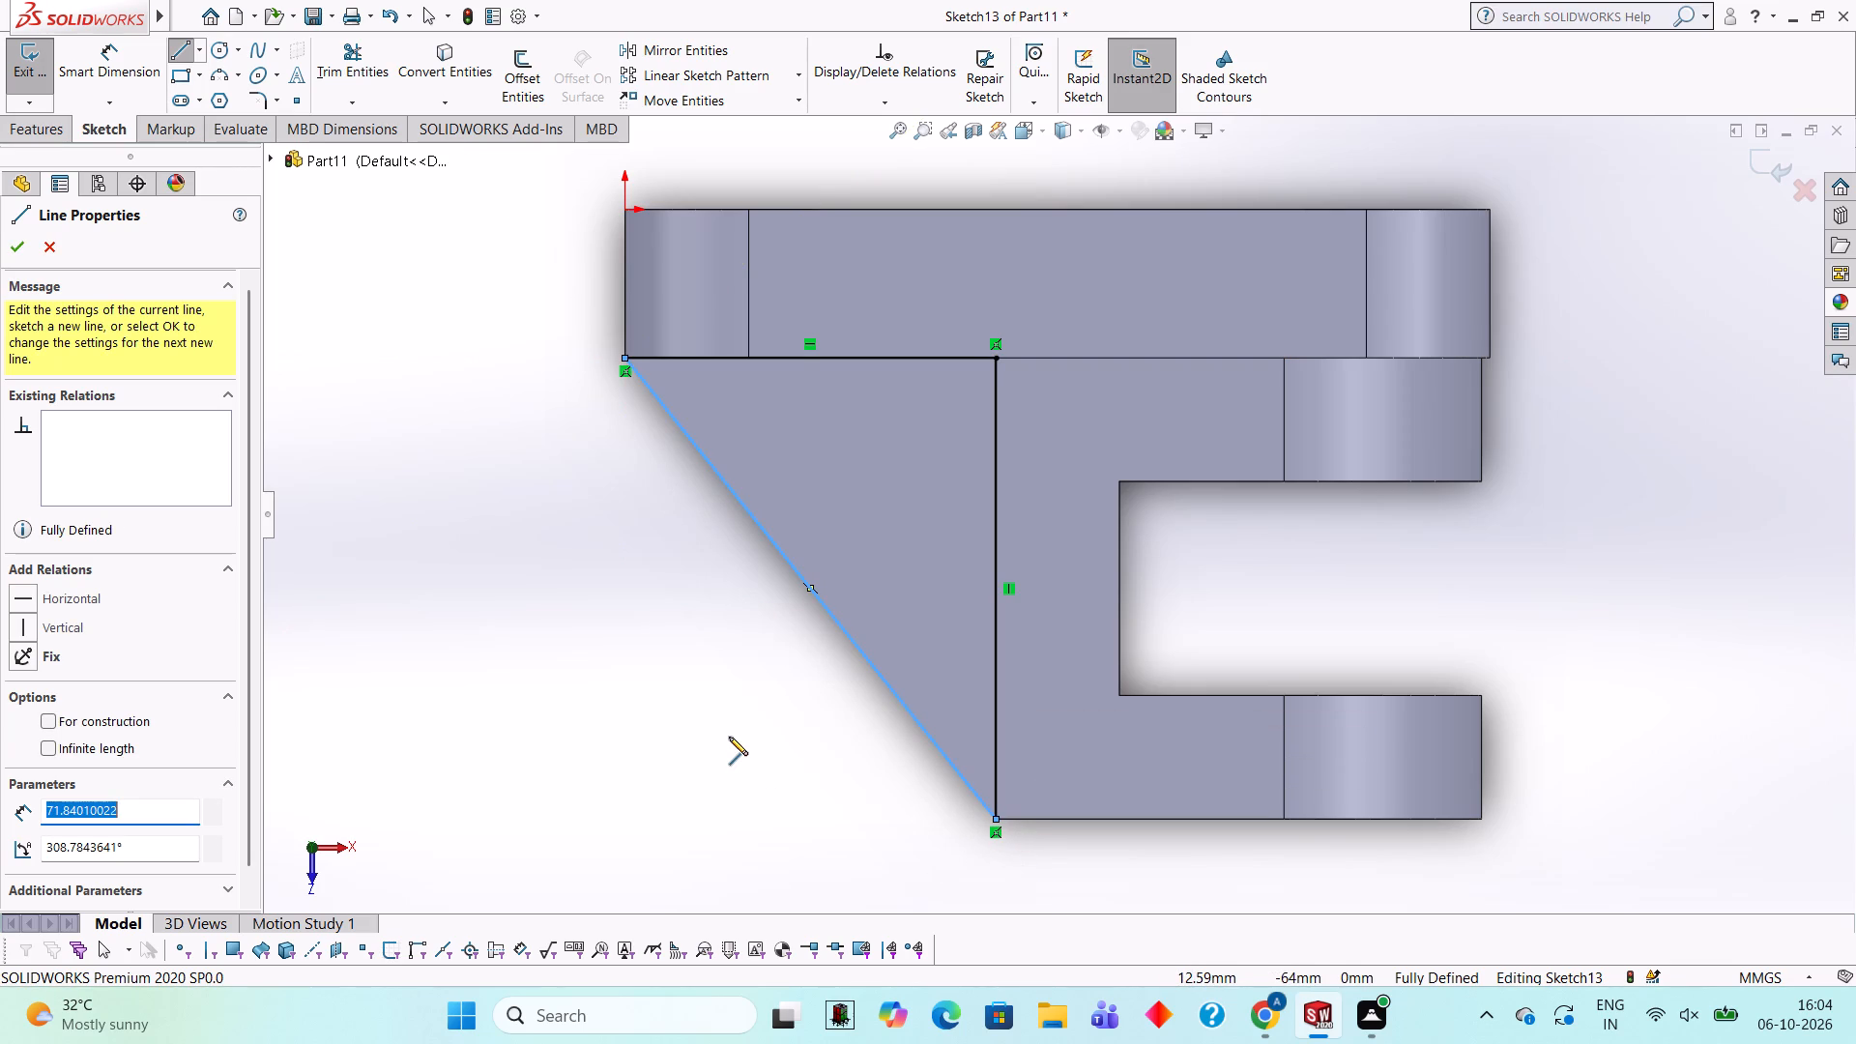
# Make a blind extruded cut of the second triangle 19 mm deep into the rib.
pyautogui.moveTo(745, 654); pyautogui.dragTo(759, 421, button='middle')
pyautogui.click(45, 132)
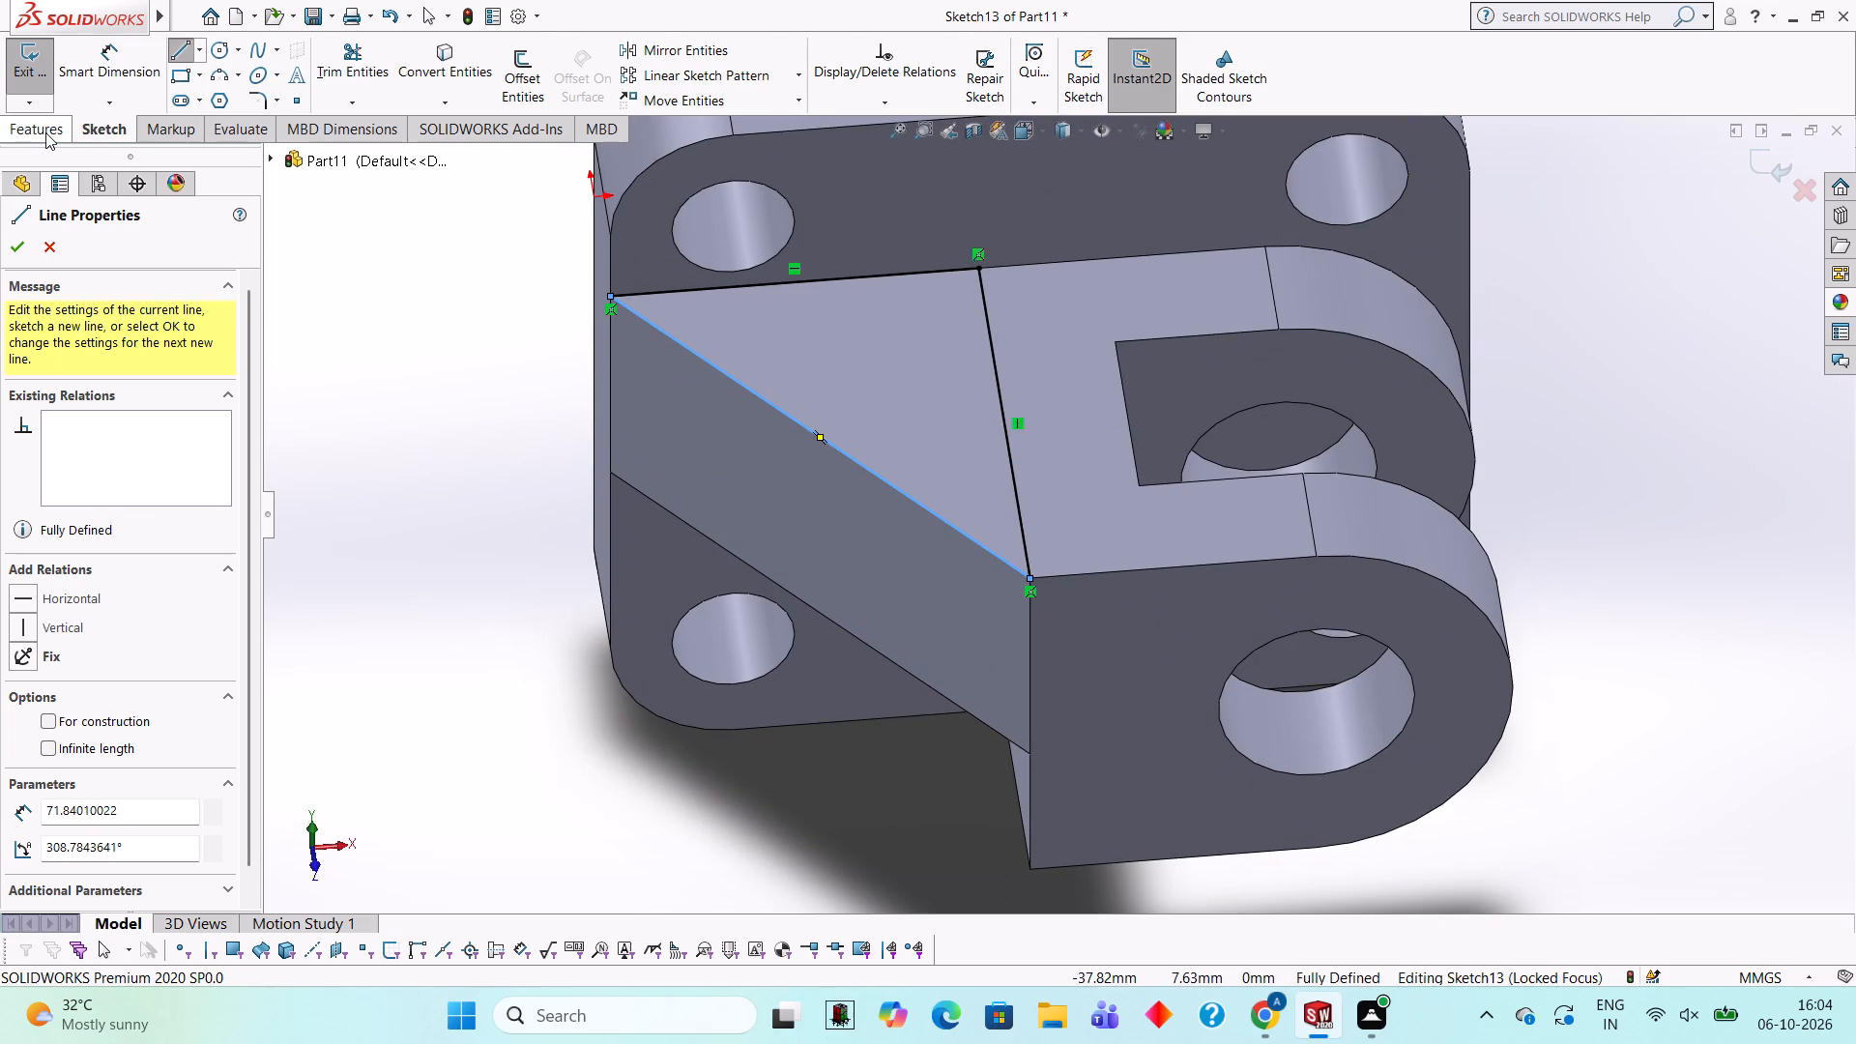
pyautogui.click(320, 96)
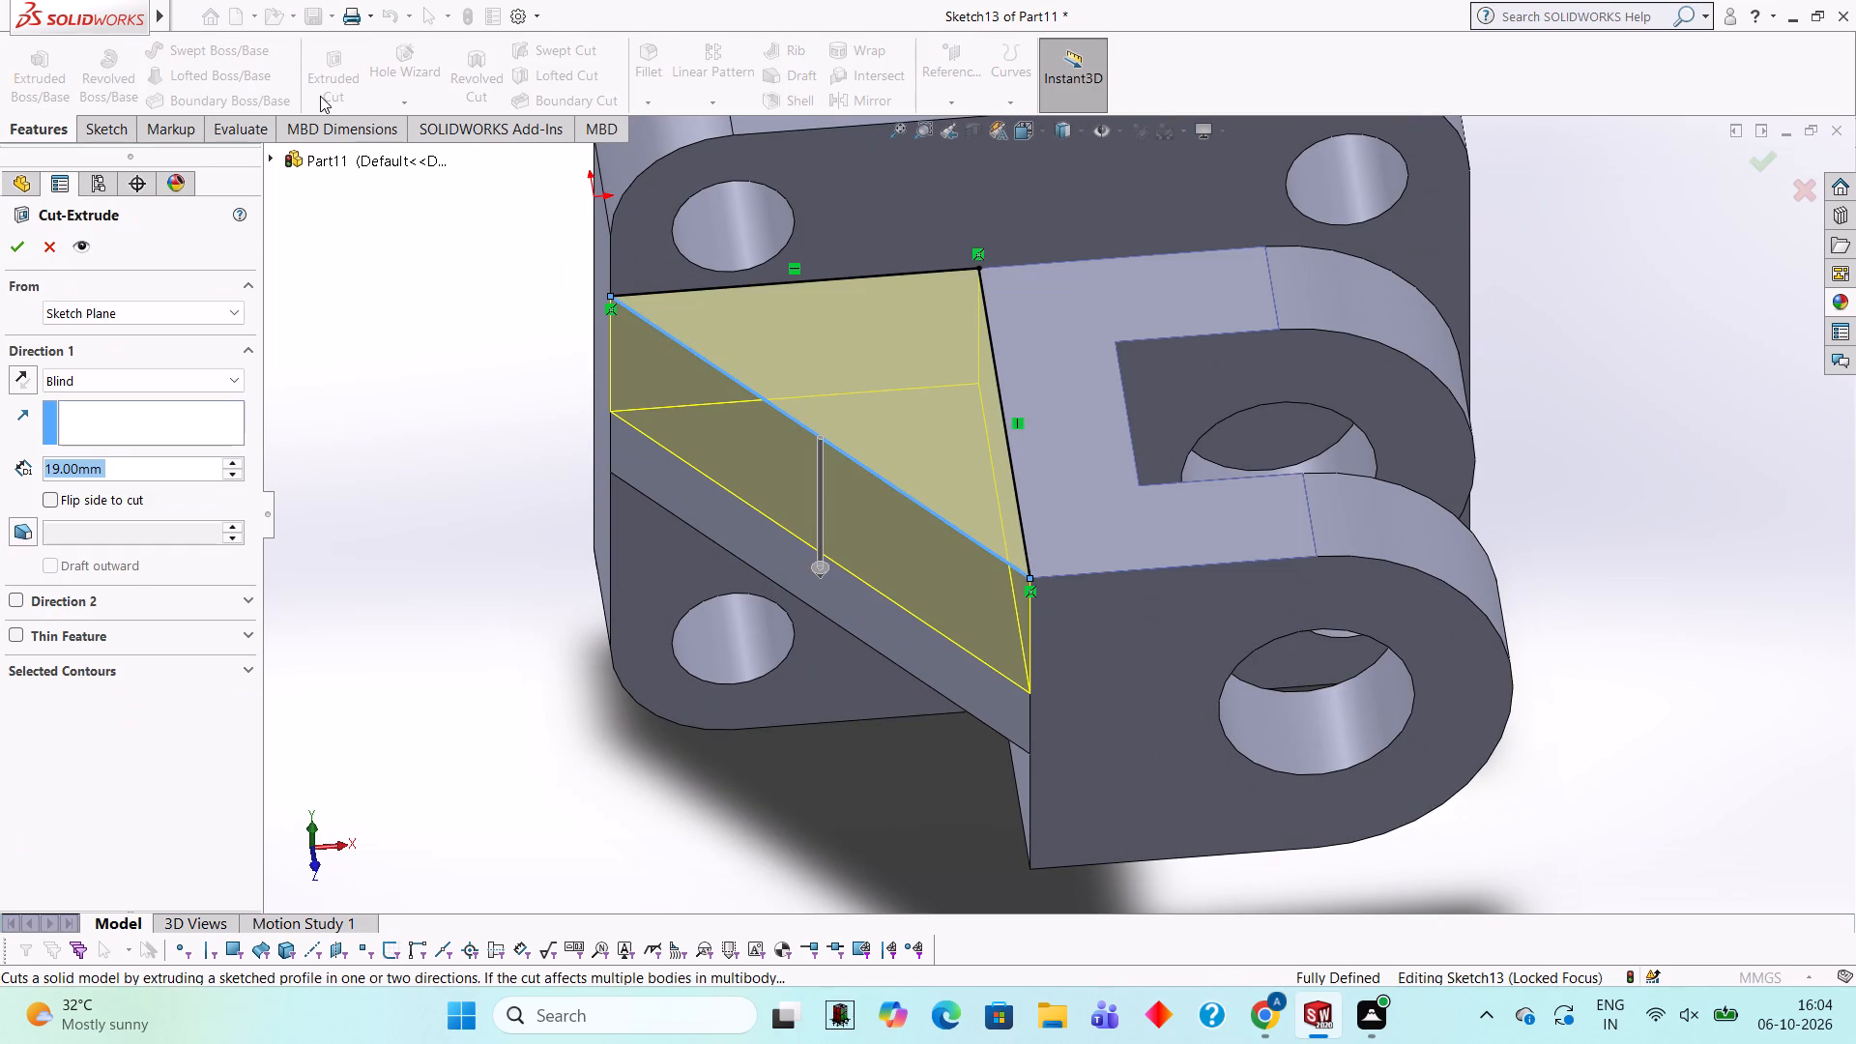
pyautogui.moveTo(655, 740); pyautogui.dragTo(666, 462, button='middle')
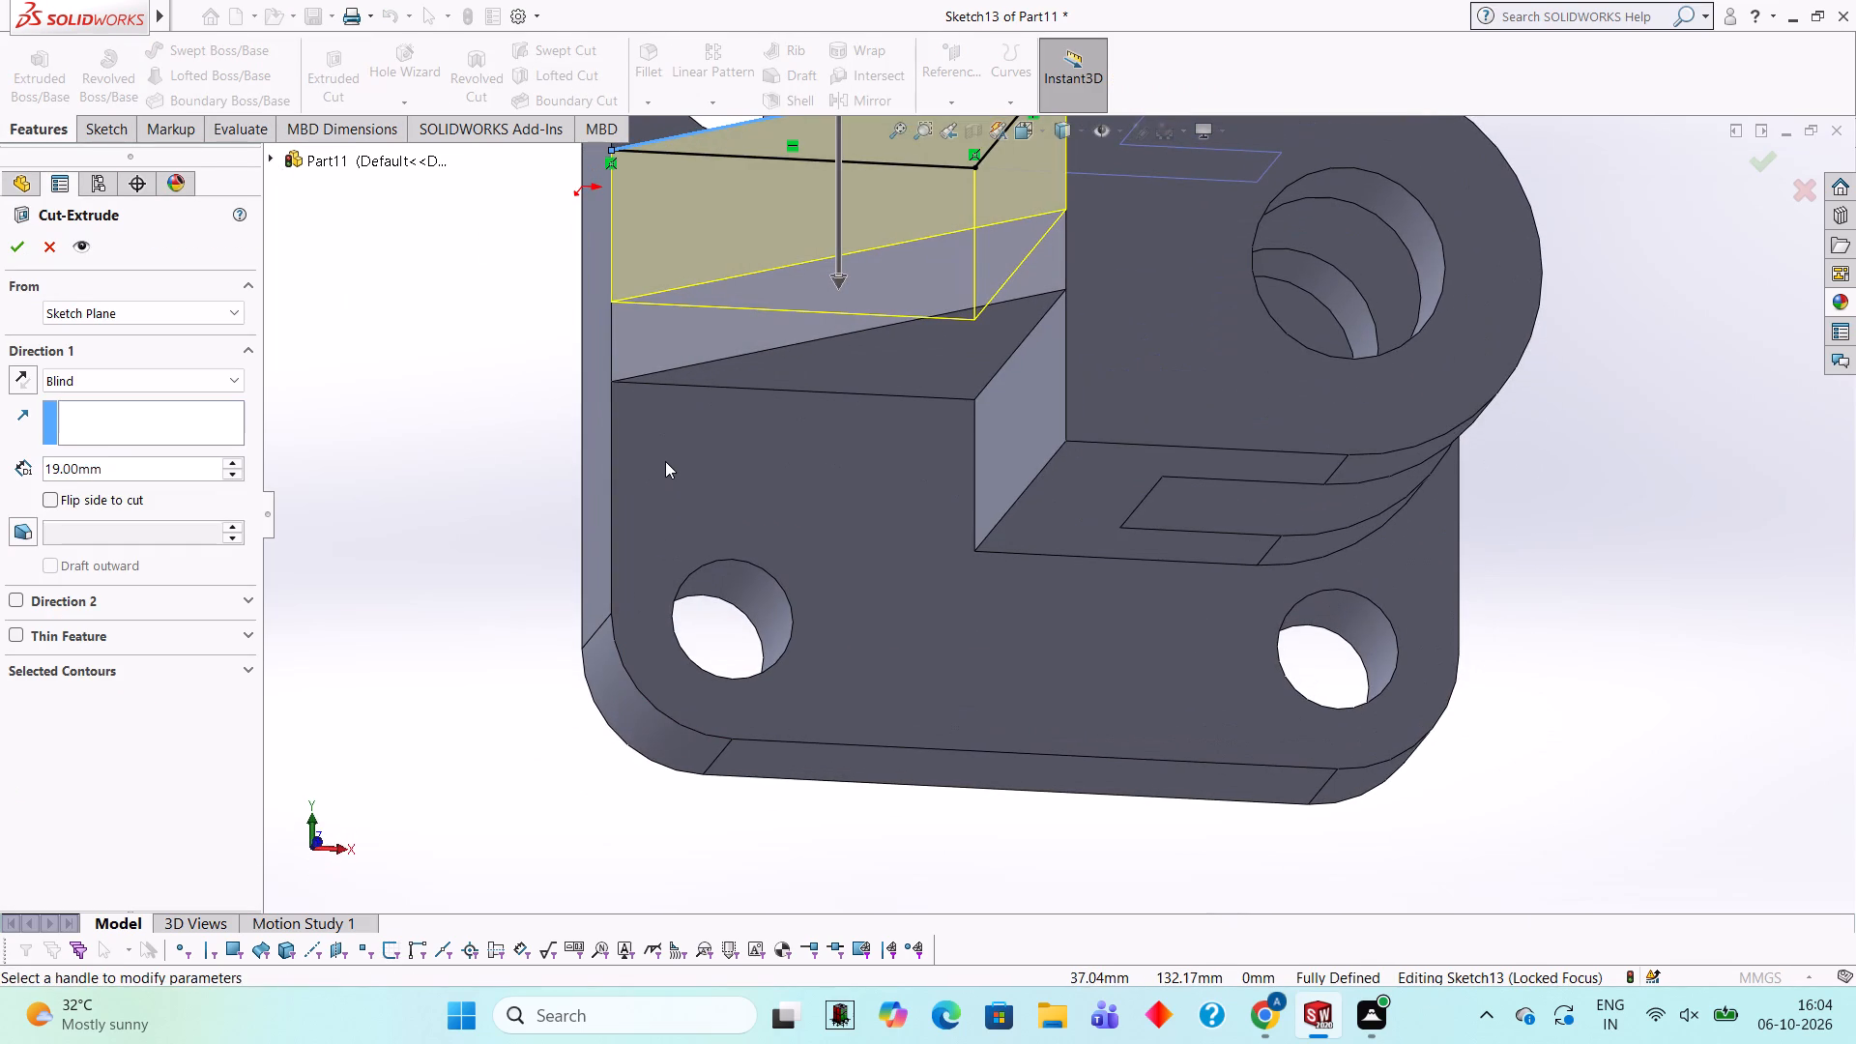
pyautogui.click(19, 237)
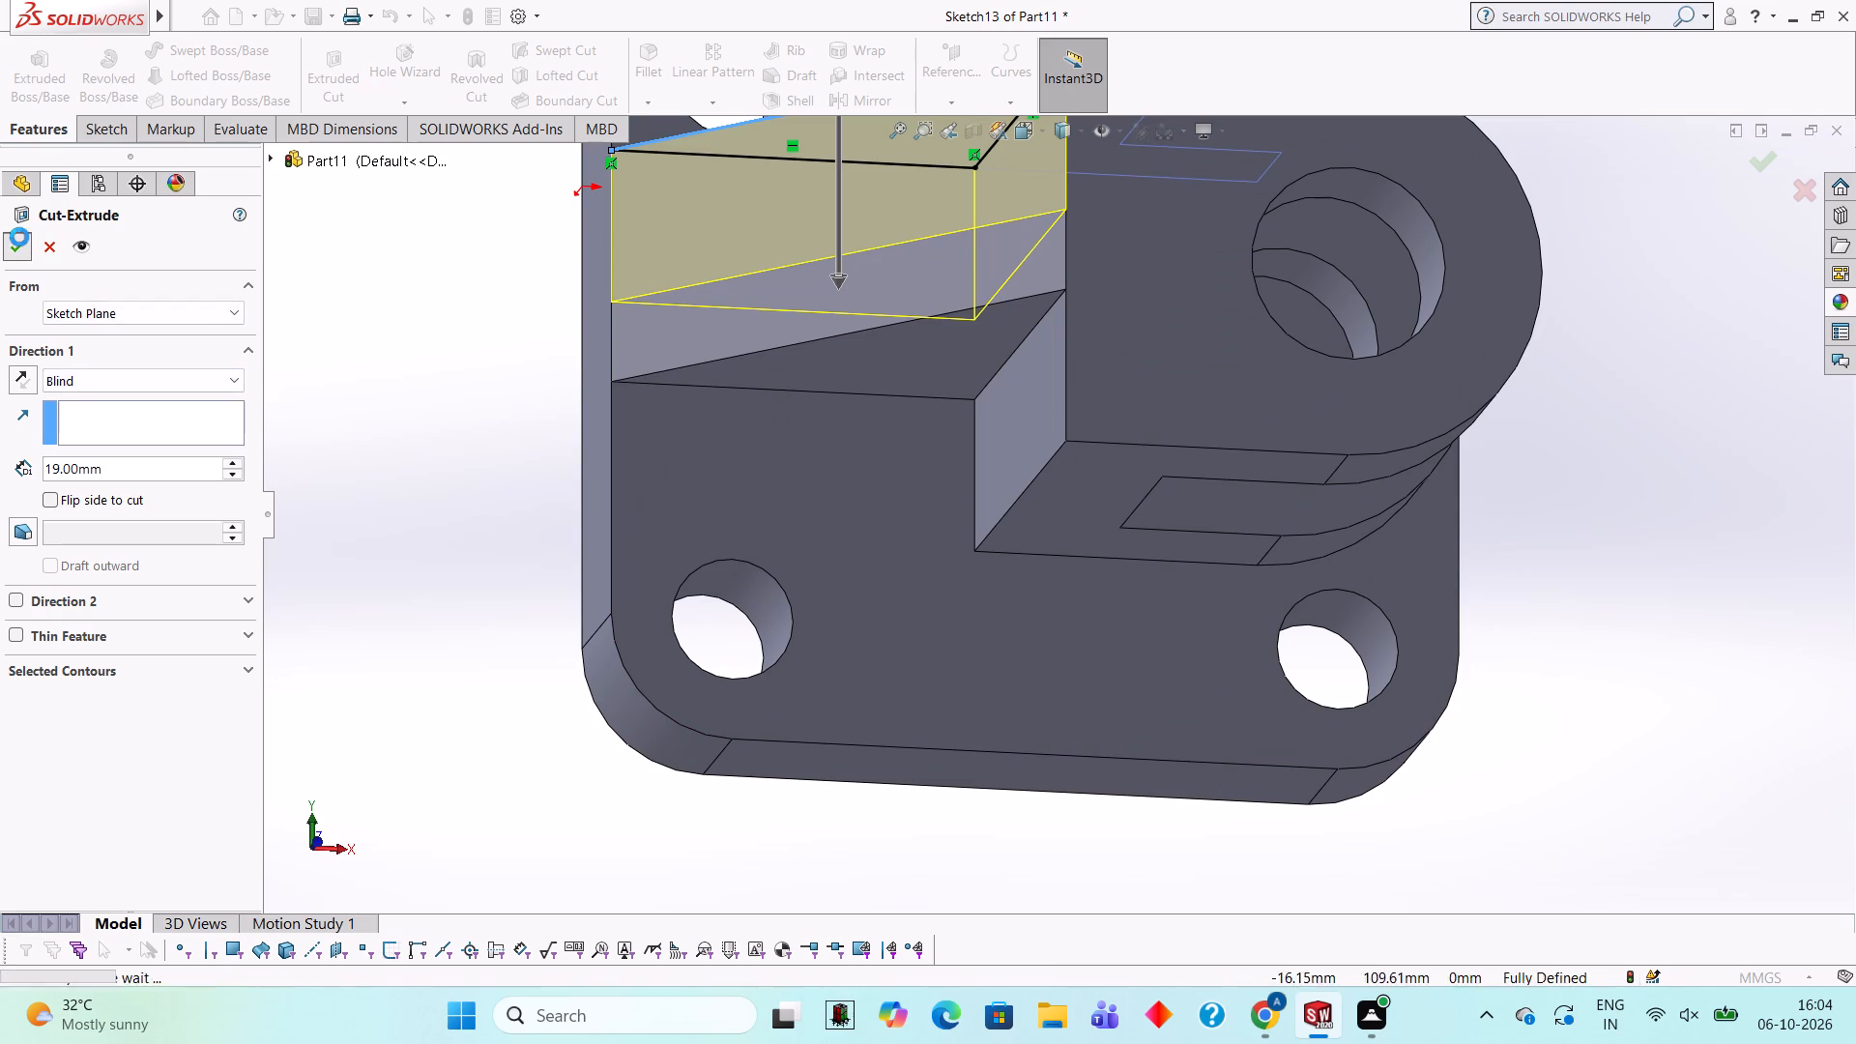
pyautogui.click(530, 352)
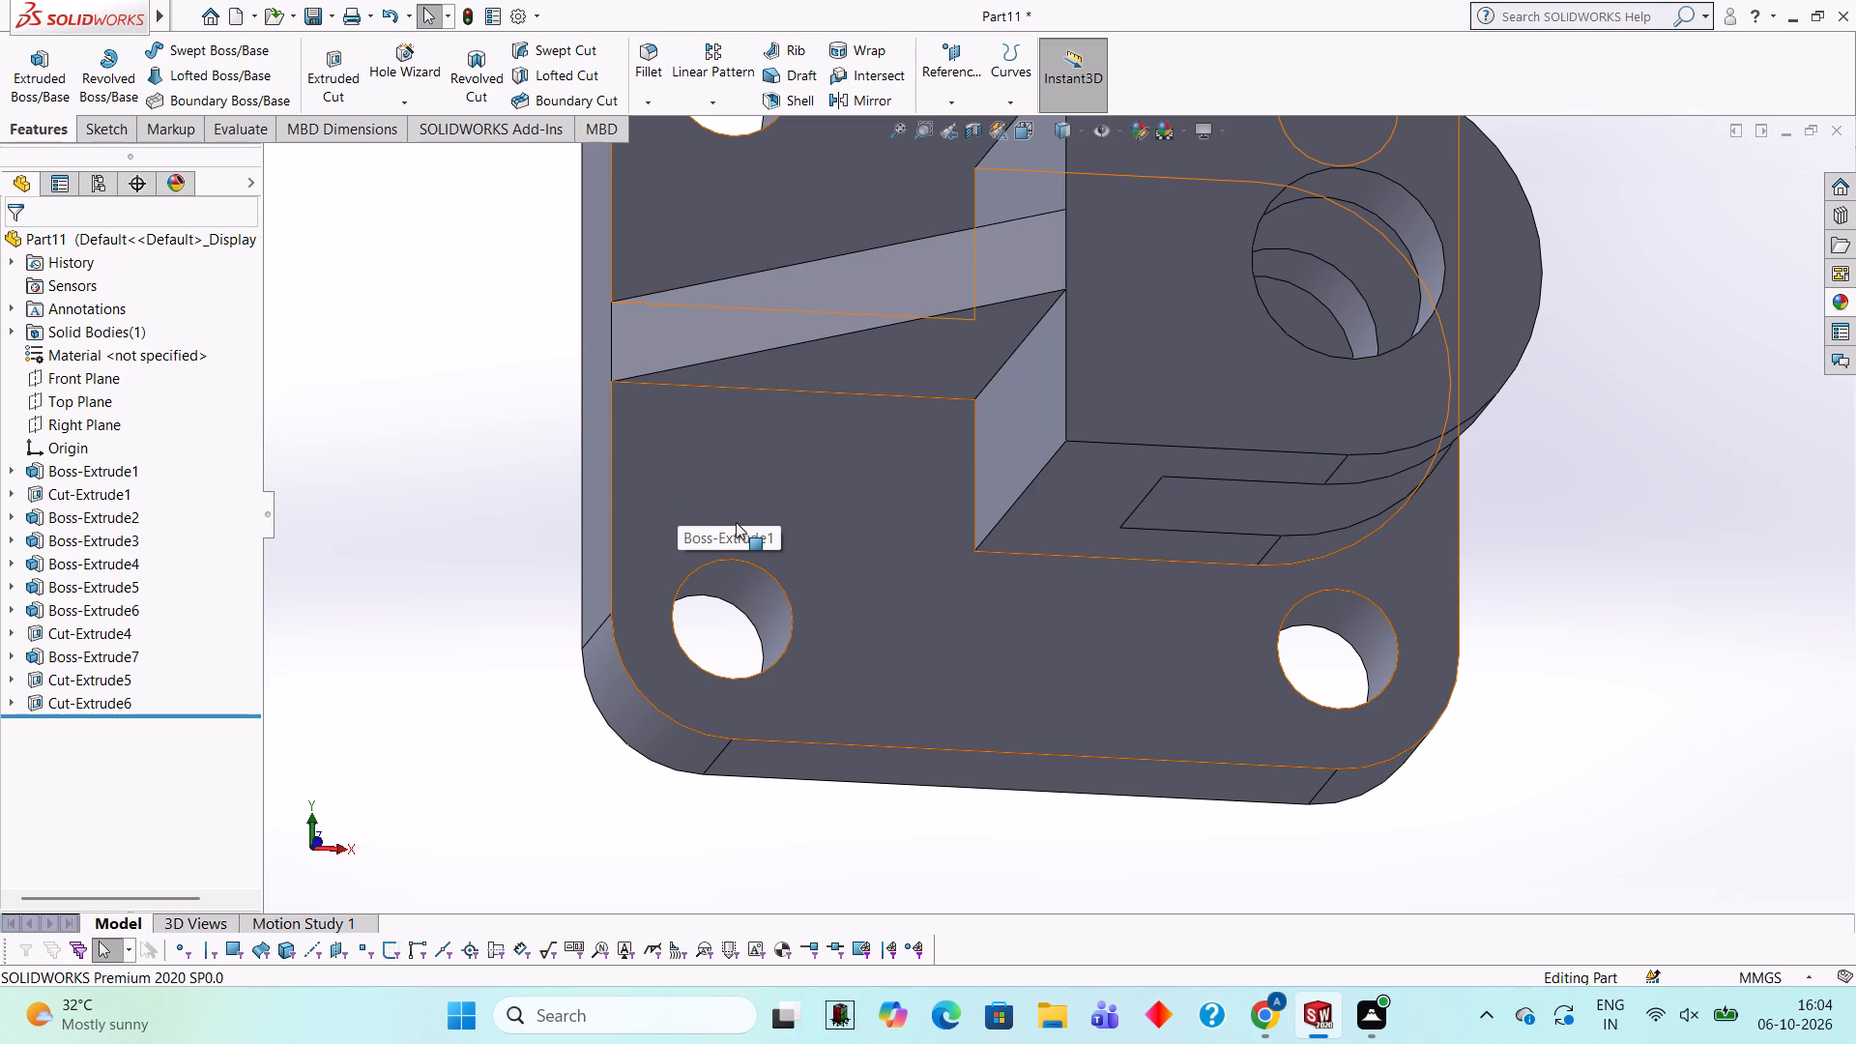
# Examine the bracket from several angles, checking the thinned central rib, bored arms, and four-hole plate.
pyautogui.scroll(2, 930, 424)
pyautogui.moveTo(1409, 582); pyautogui.dragTo(1352, 453, button='middle')
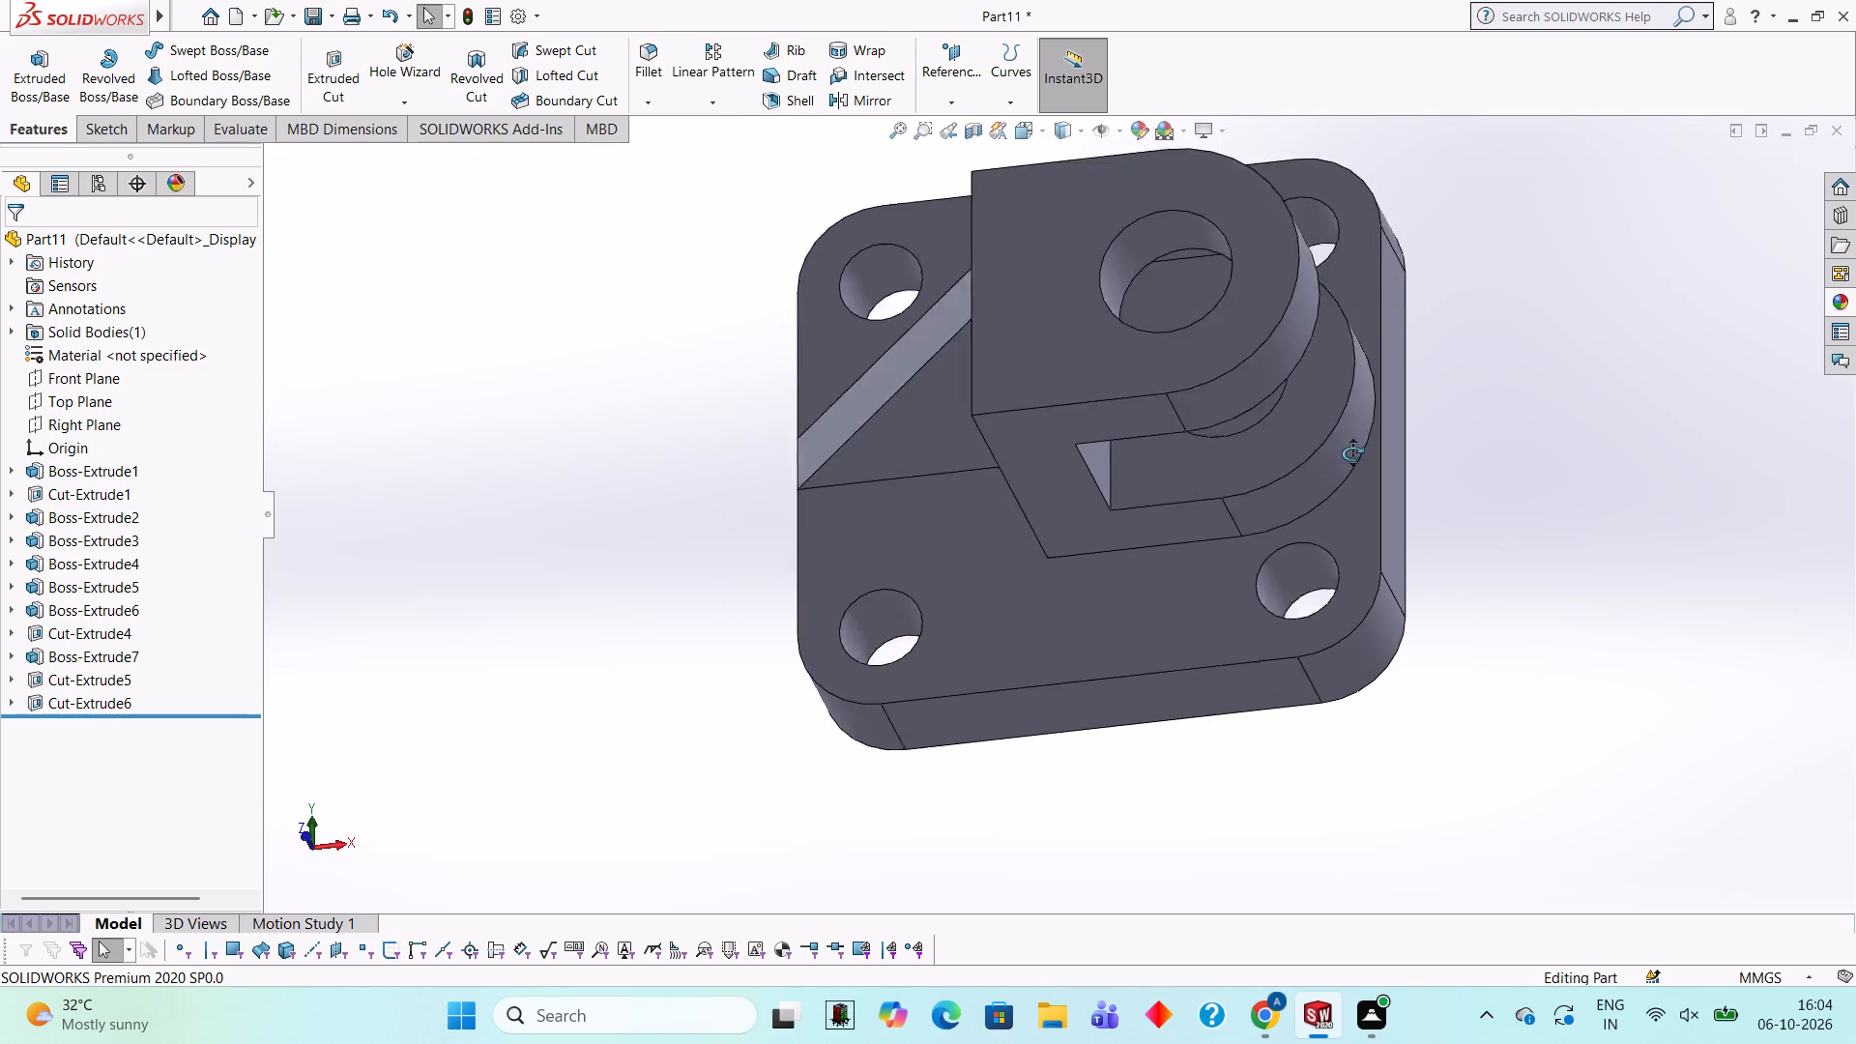
pyautogui.moveTo(1352, 453); pyautogui.dragTo(1351, 434, button='middle')
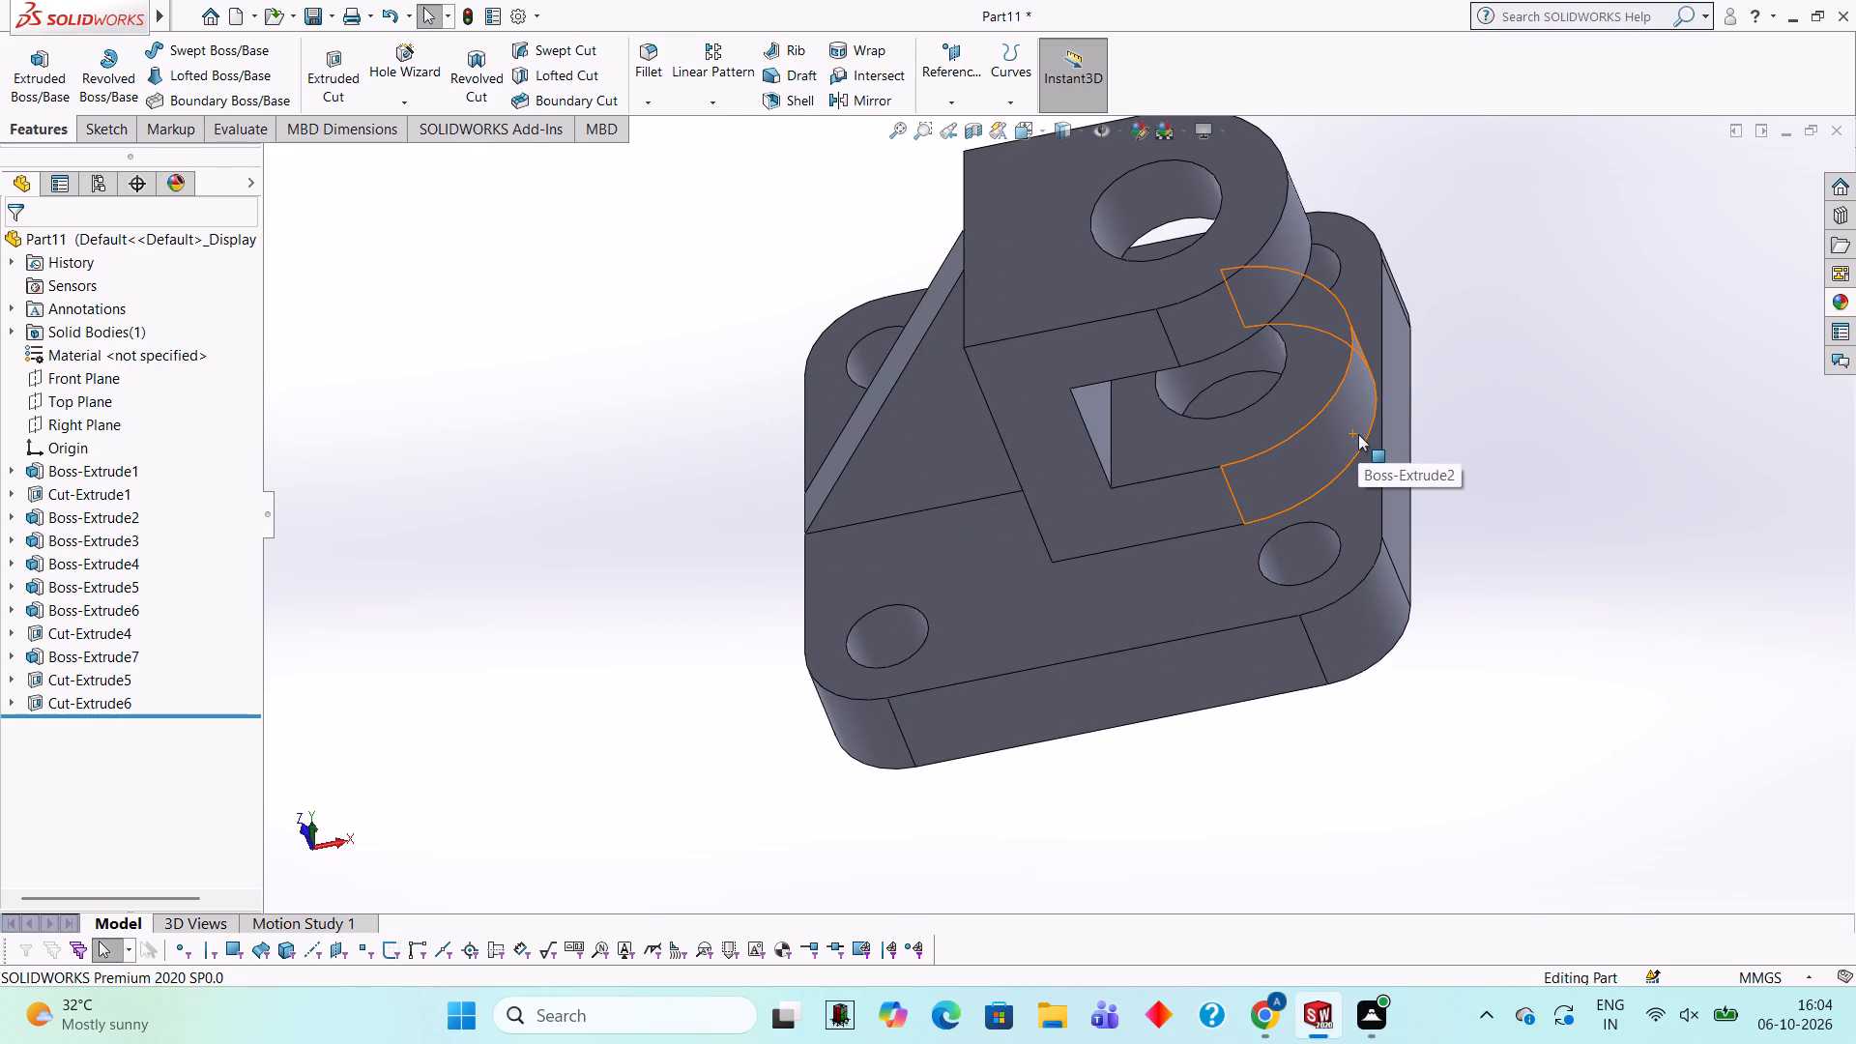
pyautogui.scroll(2, 1155, 368)
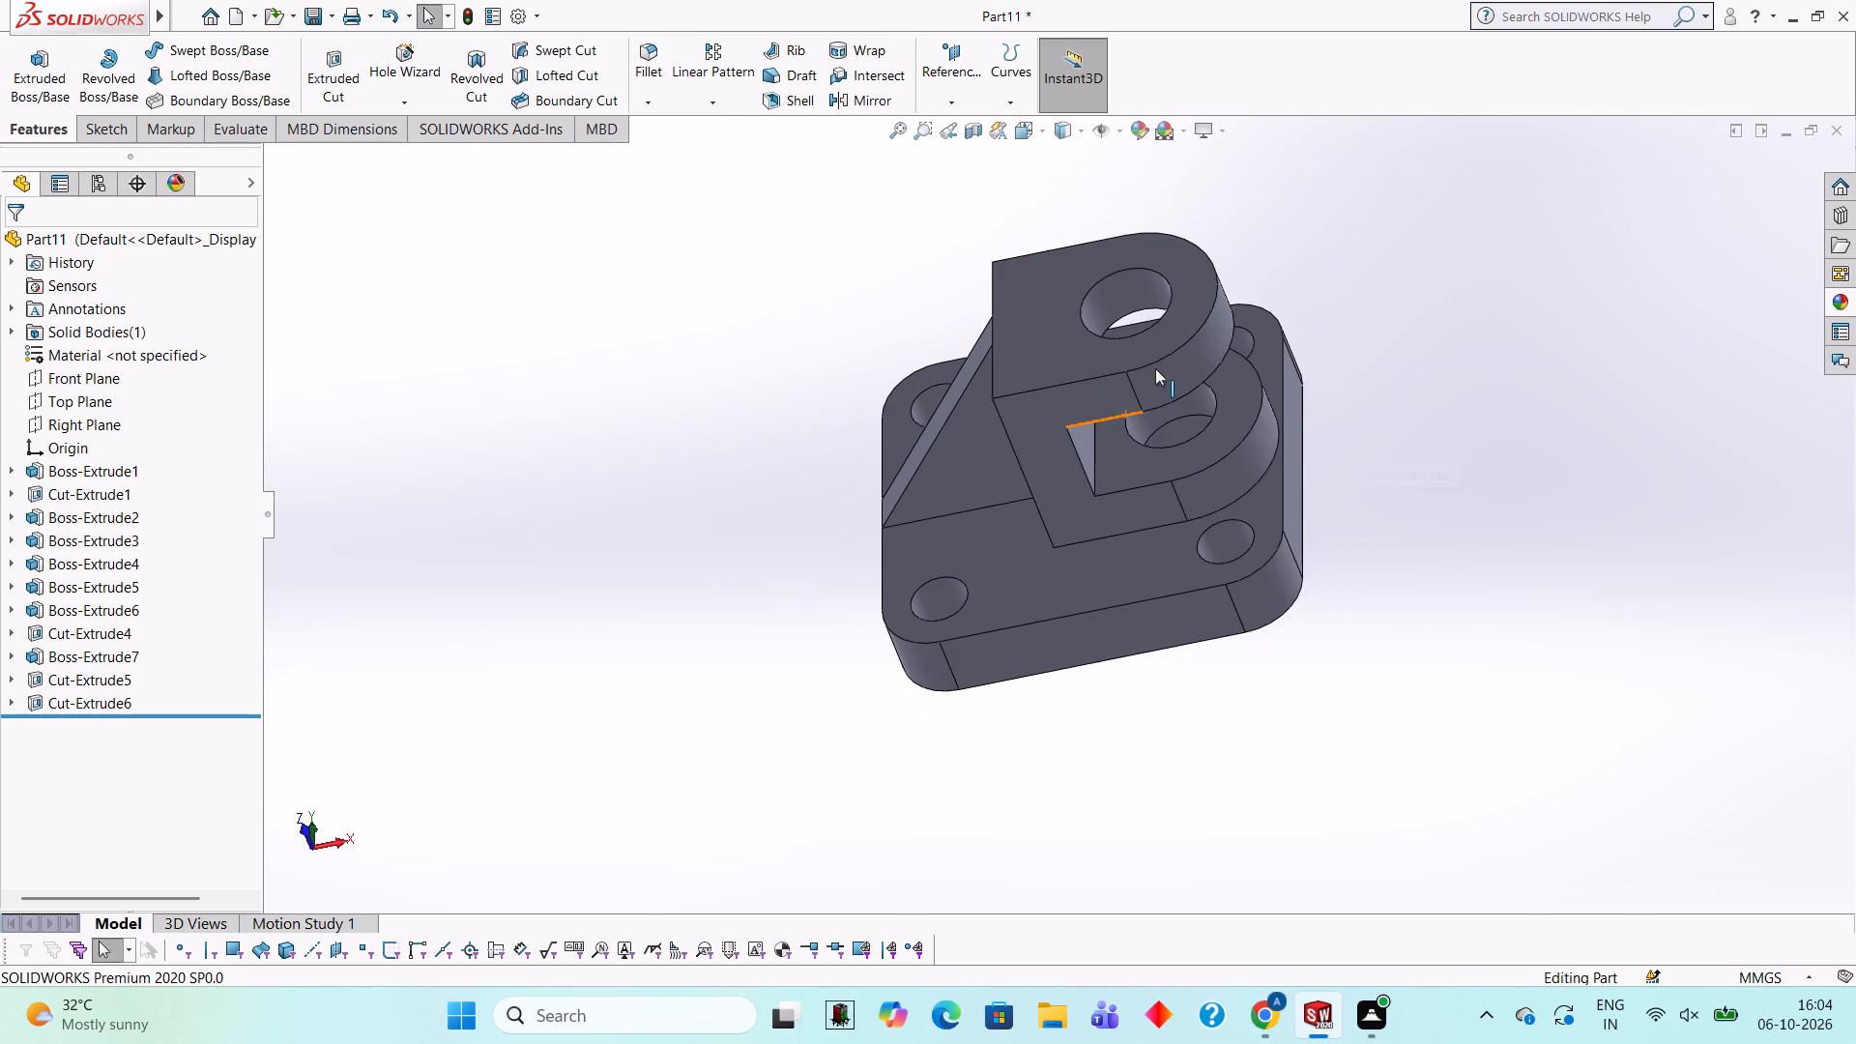
pyautogui.scroll(-3, 1154, 368)
pyautogui.moveTo(1001, 406); pyautogui.dragTo(1063, 489, button='middle')
pyautogui.scroll(3, 981, 479)
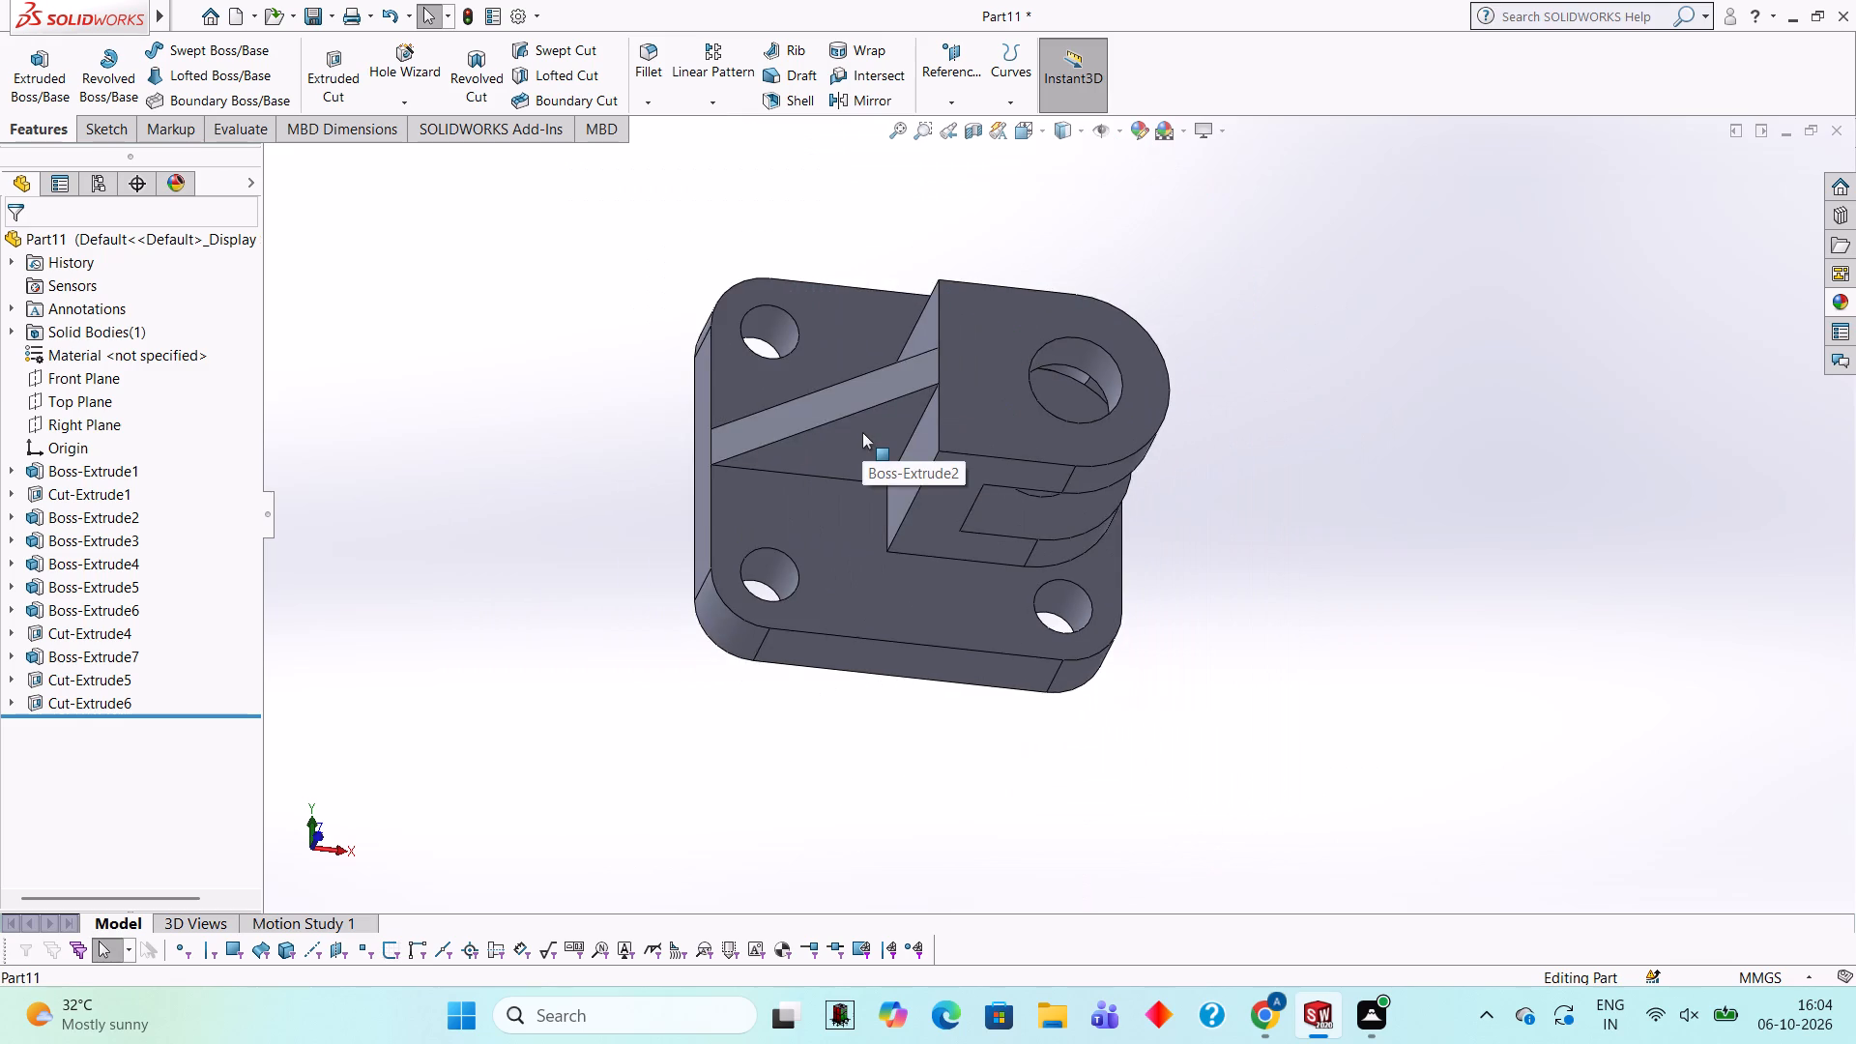
pyautogui.scroll(1, 862, 432)
pyautogui.moveTo(1177, 539); pyautogui.dragTo(1125, 455, button='middle')
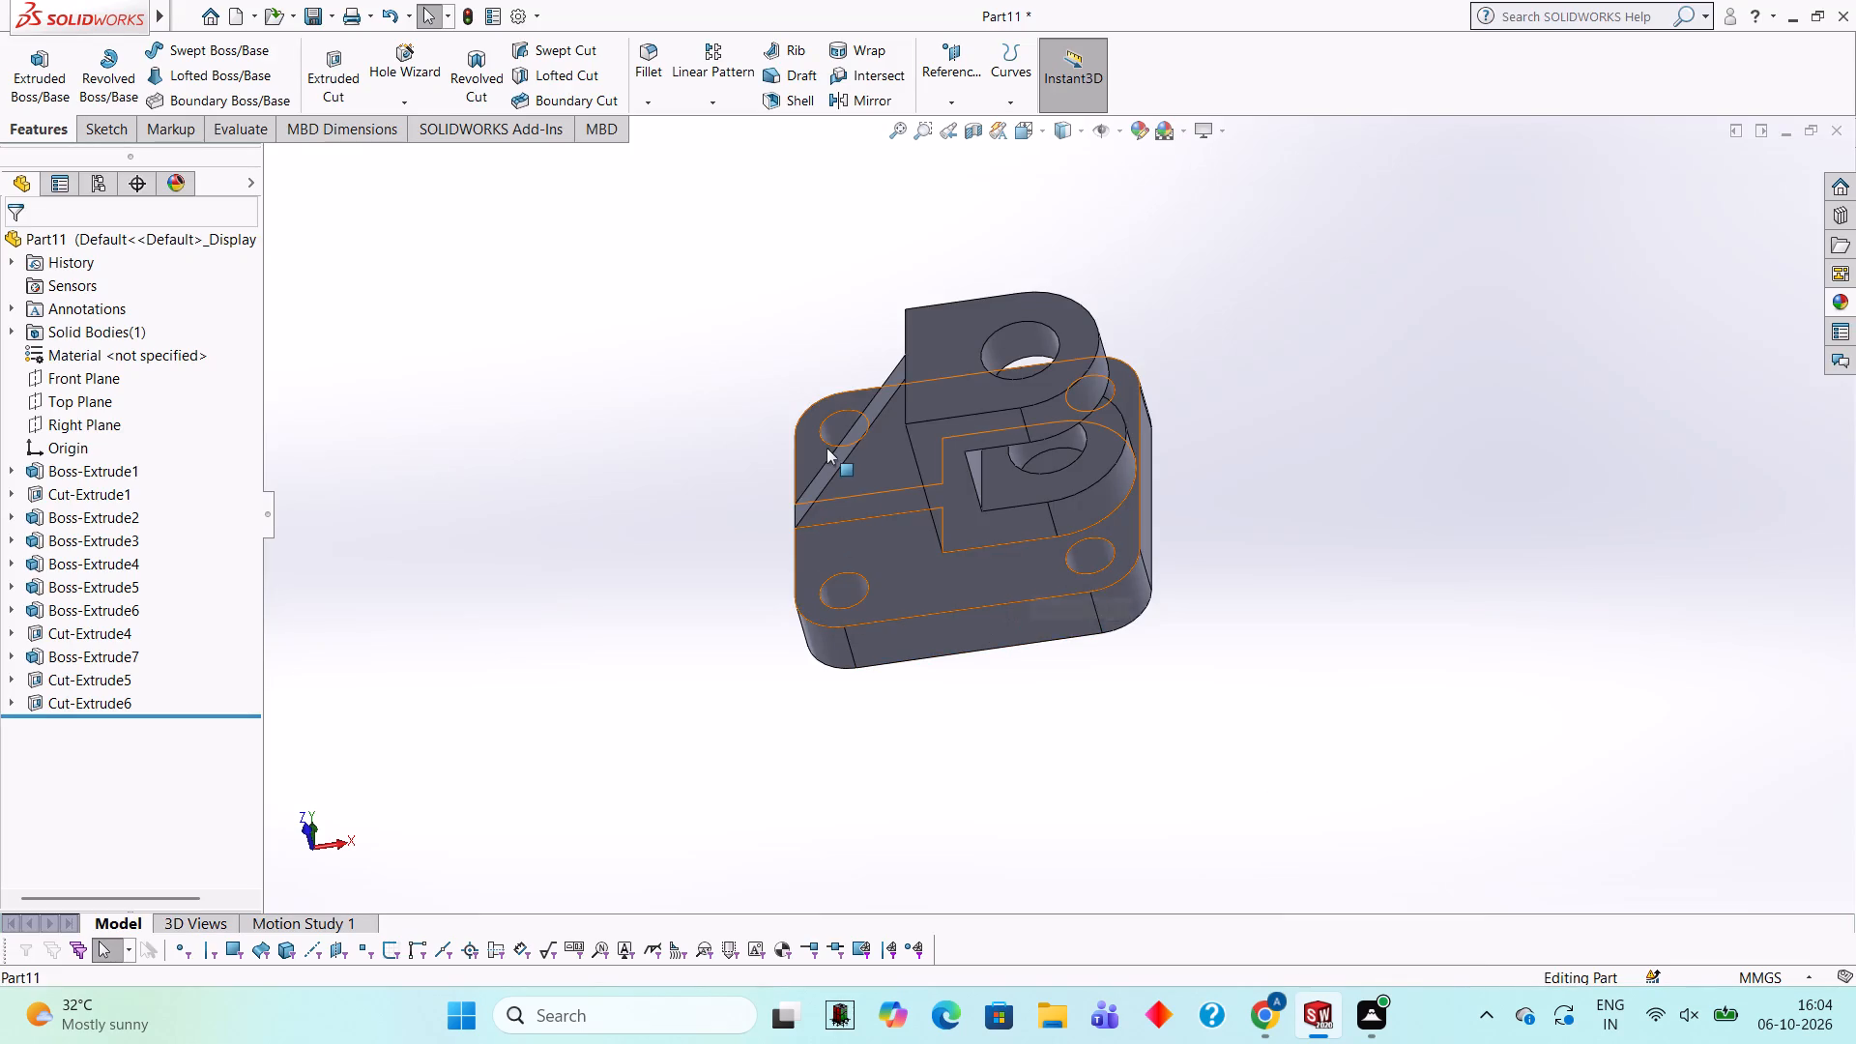
pyautogui.scroll(-2, 826, 448)
pyautogui.moveTo(1398, 519); pyautogui.dragTo(1417, 612, button='middle')
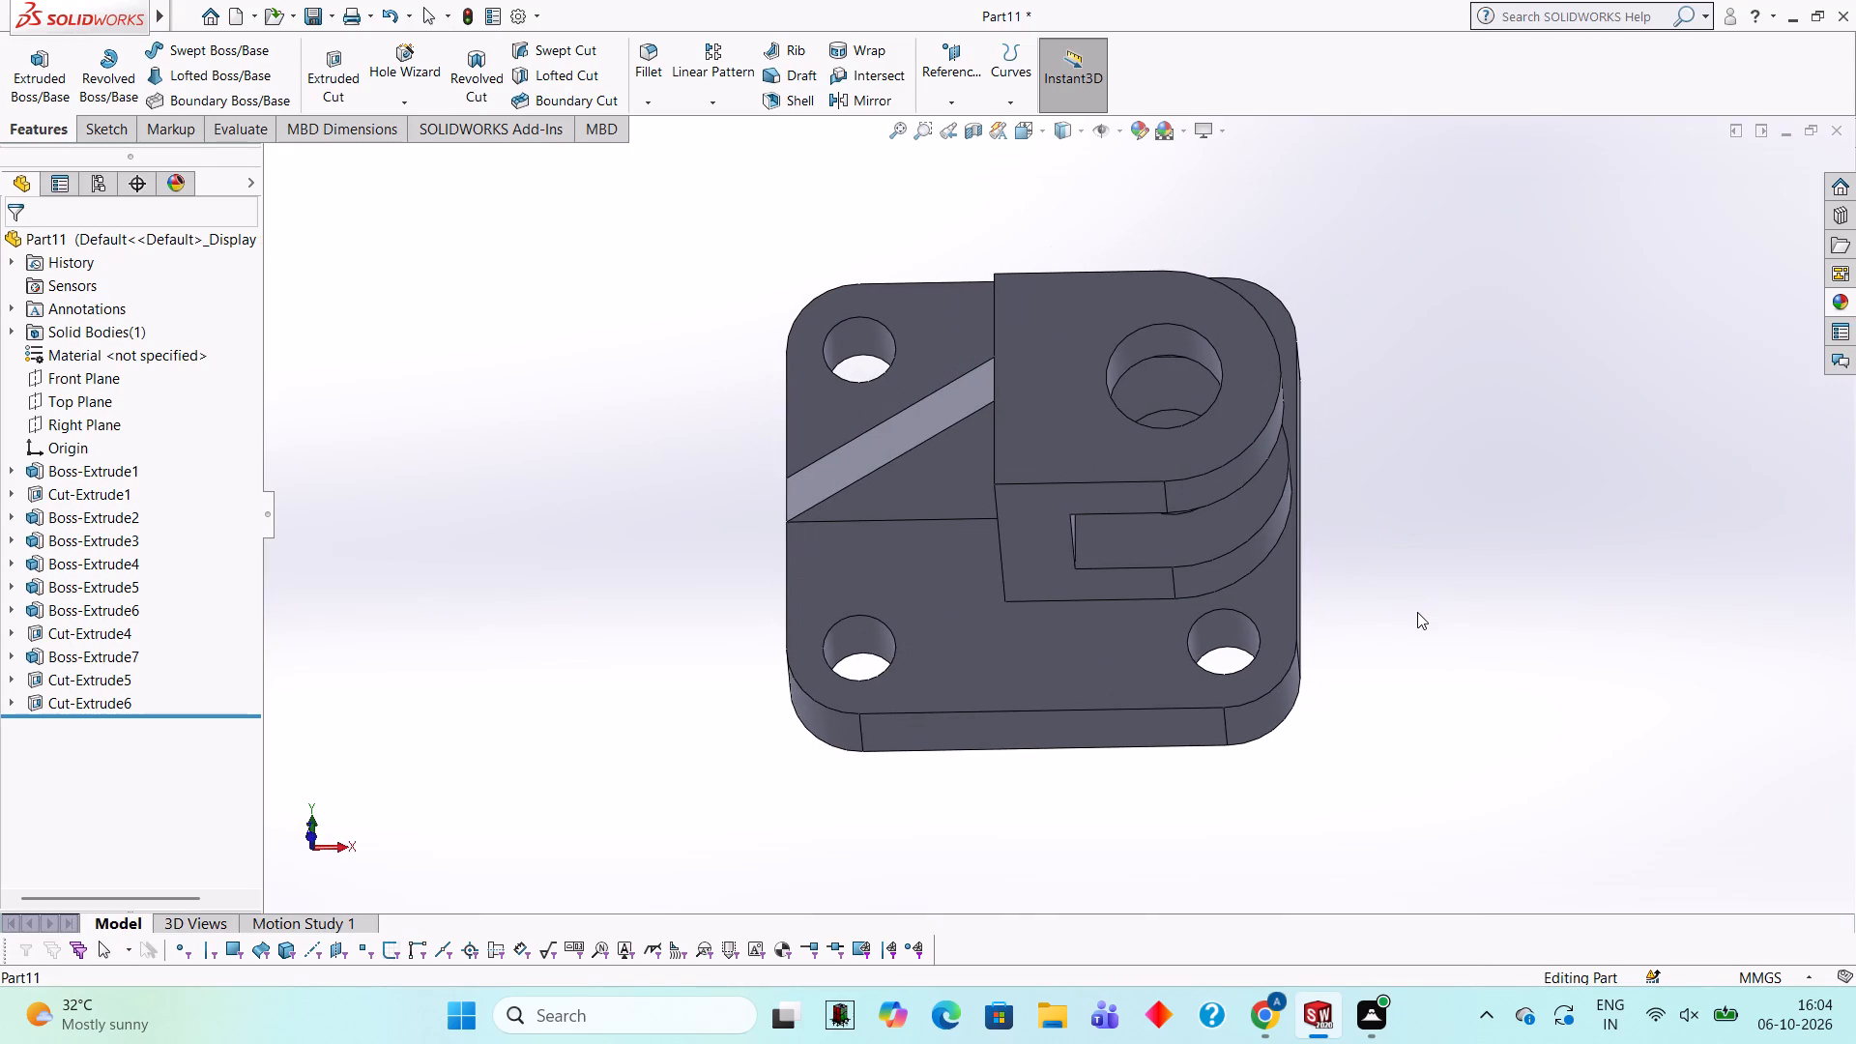
pyautogui.moveTo(1424, 600); pyautogui.dragTo(1418, 472, button='middle')
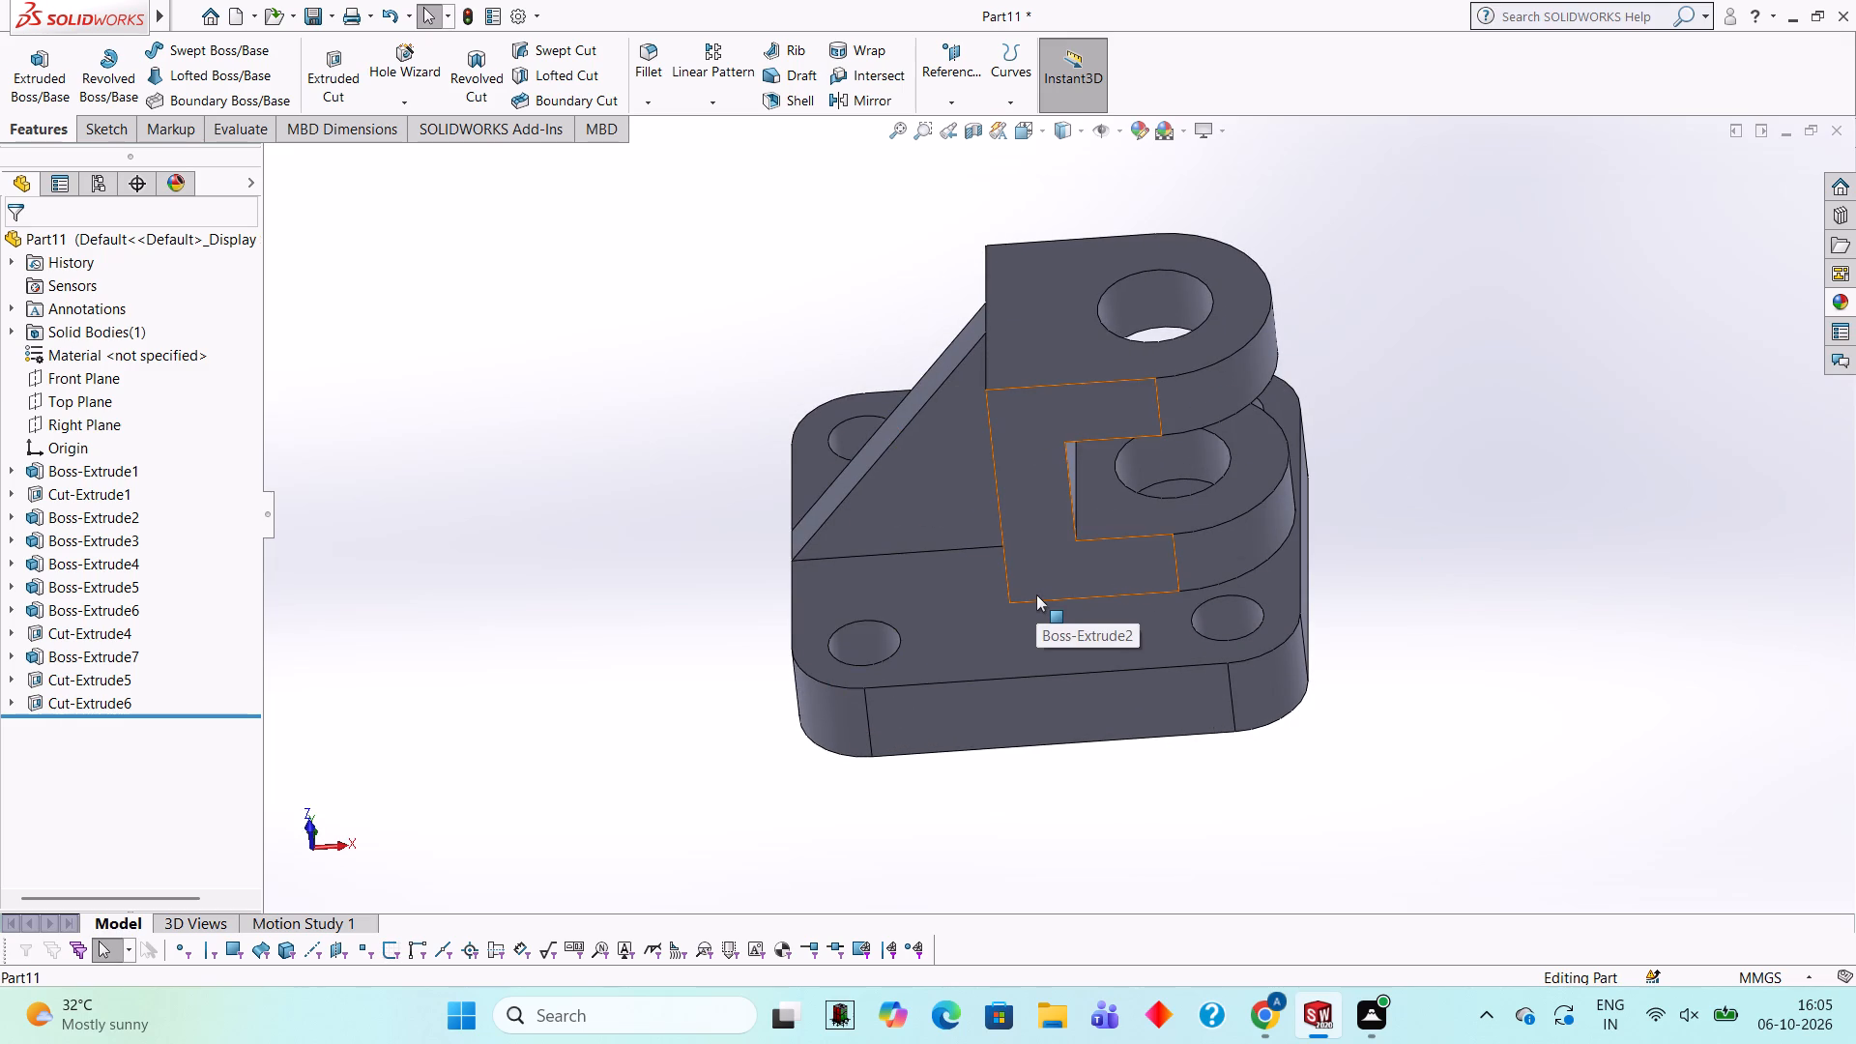
pyautogui.moveTo(1386, 561); pyautogui.dragTo(1398, 434, button='middle')
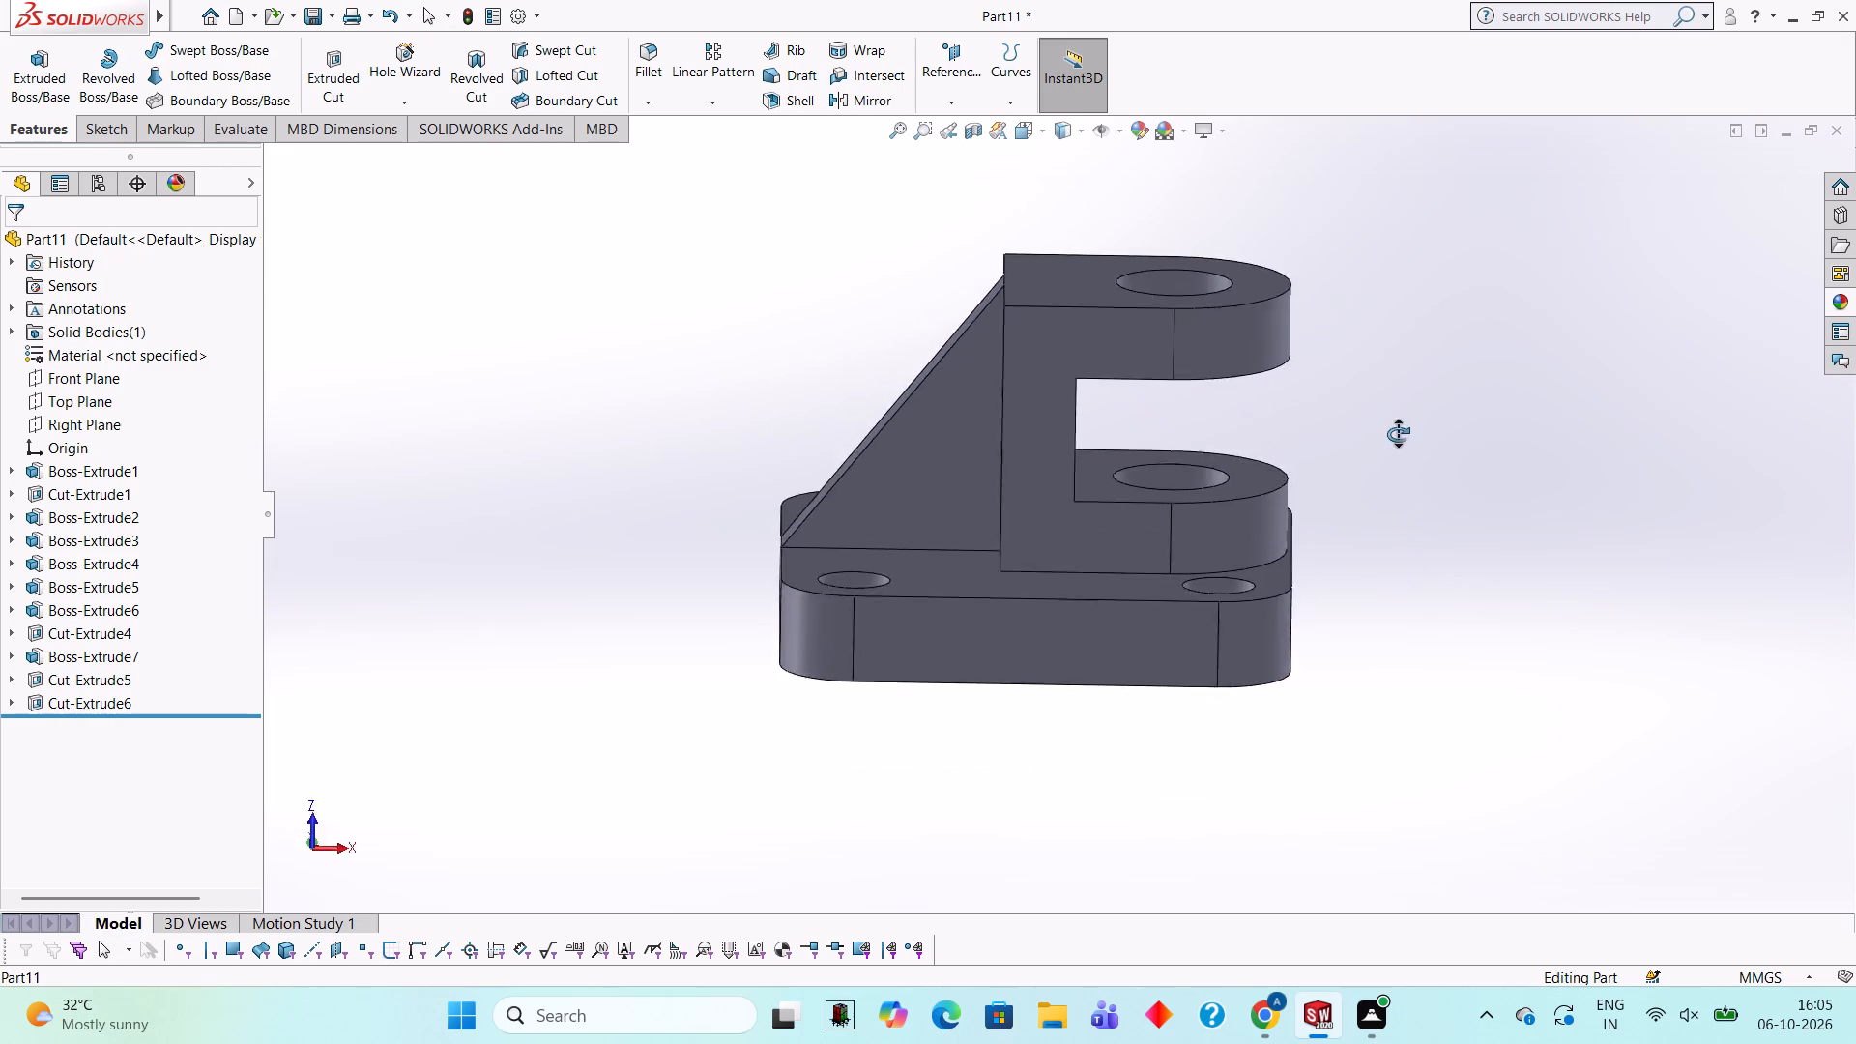
pyautogui.moveTo(1398, 434); pyautogui.dragTo(1061, 800, button='middle')
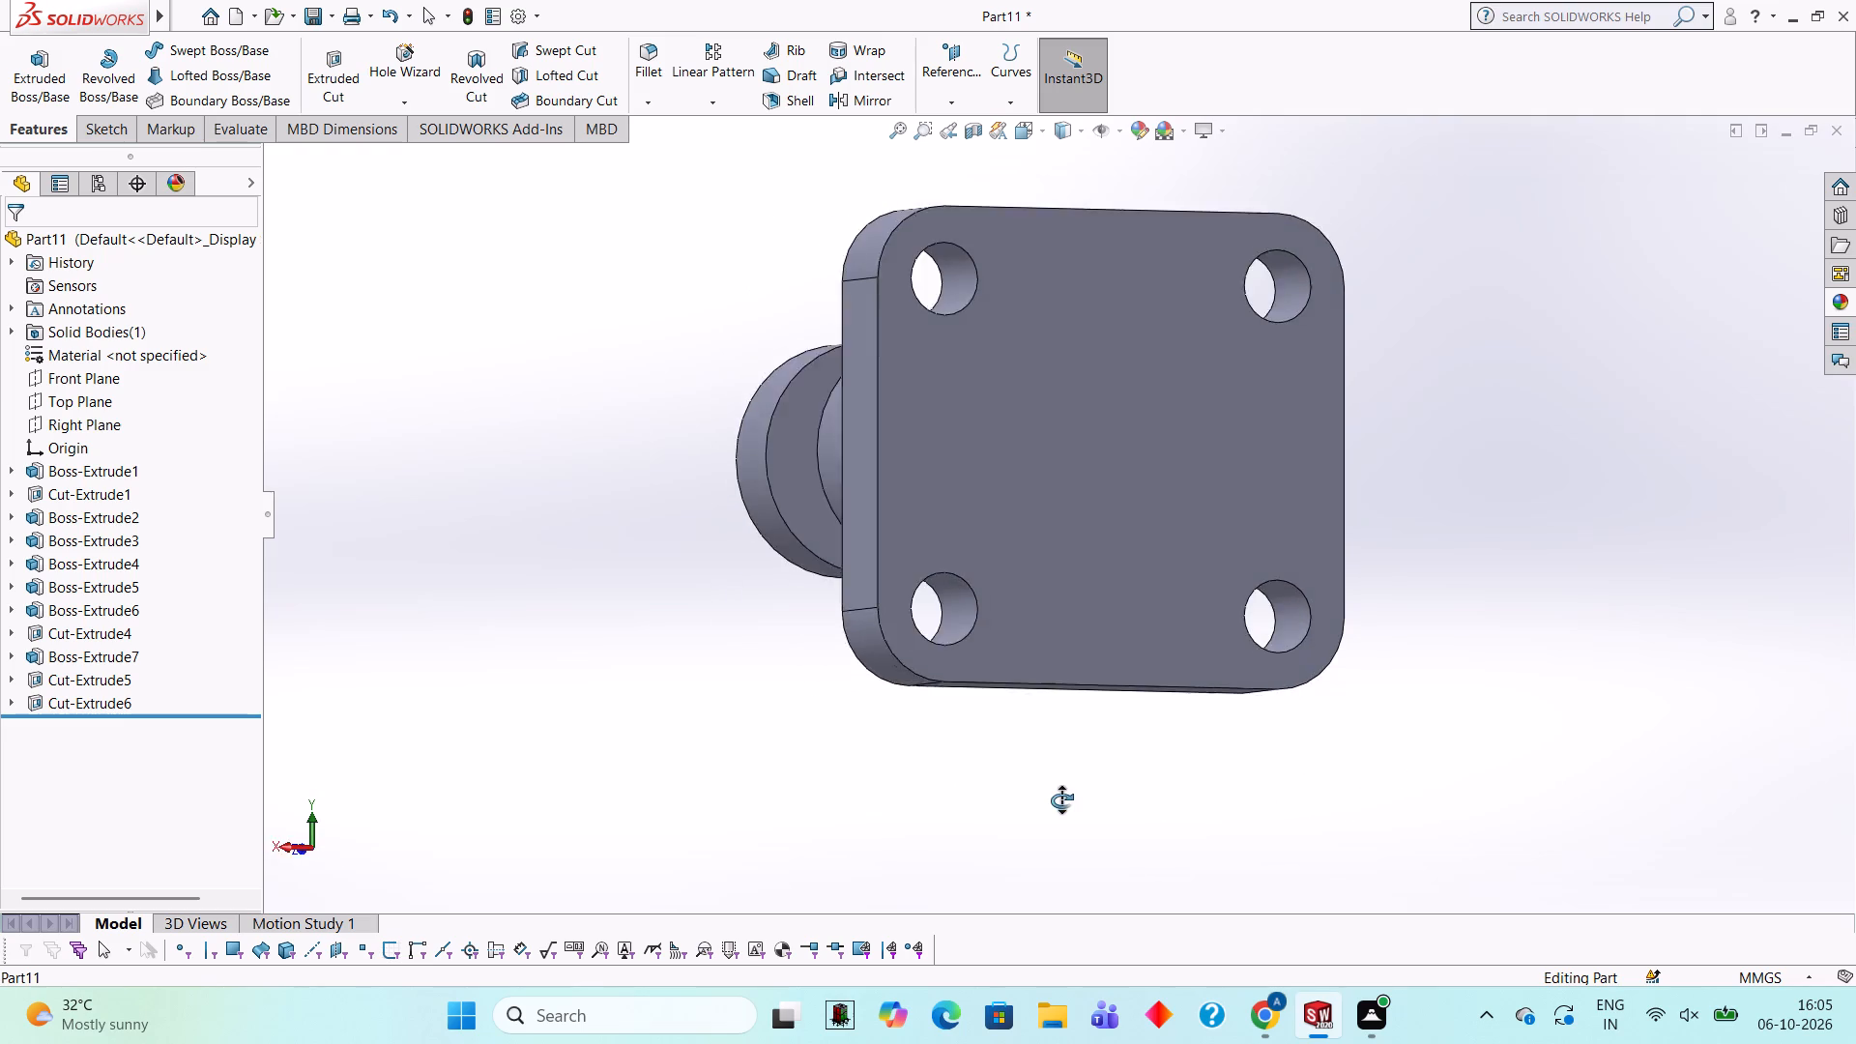
pyautogui.moveTo(1061, 800); pyautogui.dragTo(1274, 800, button='middle')
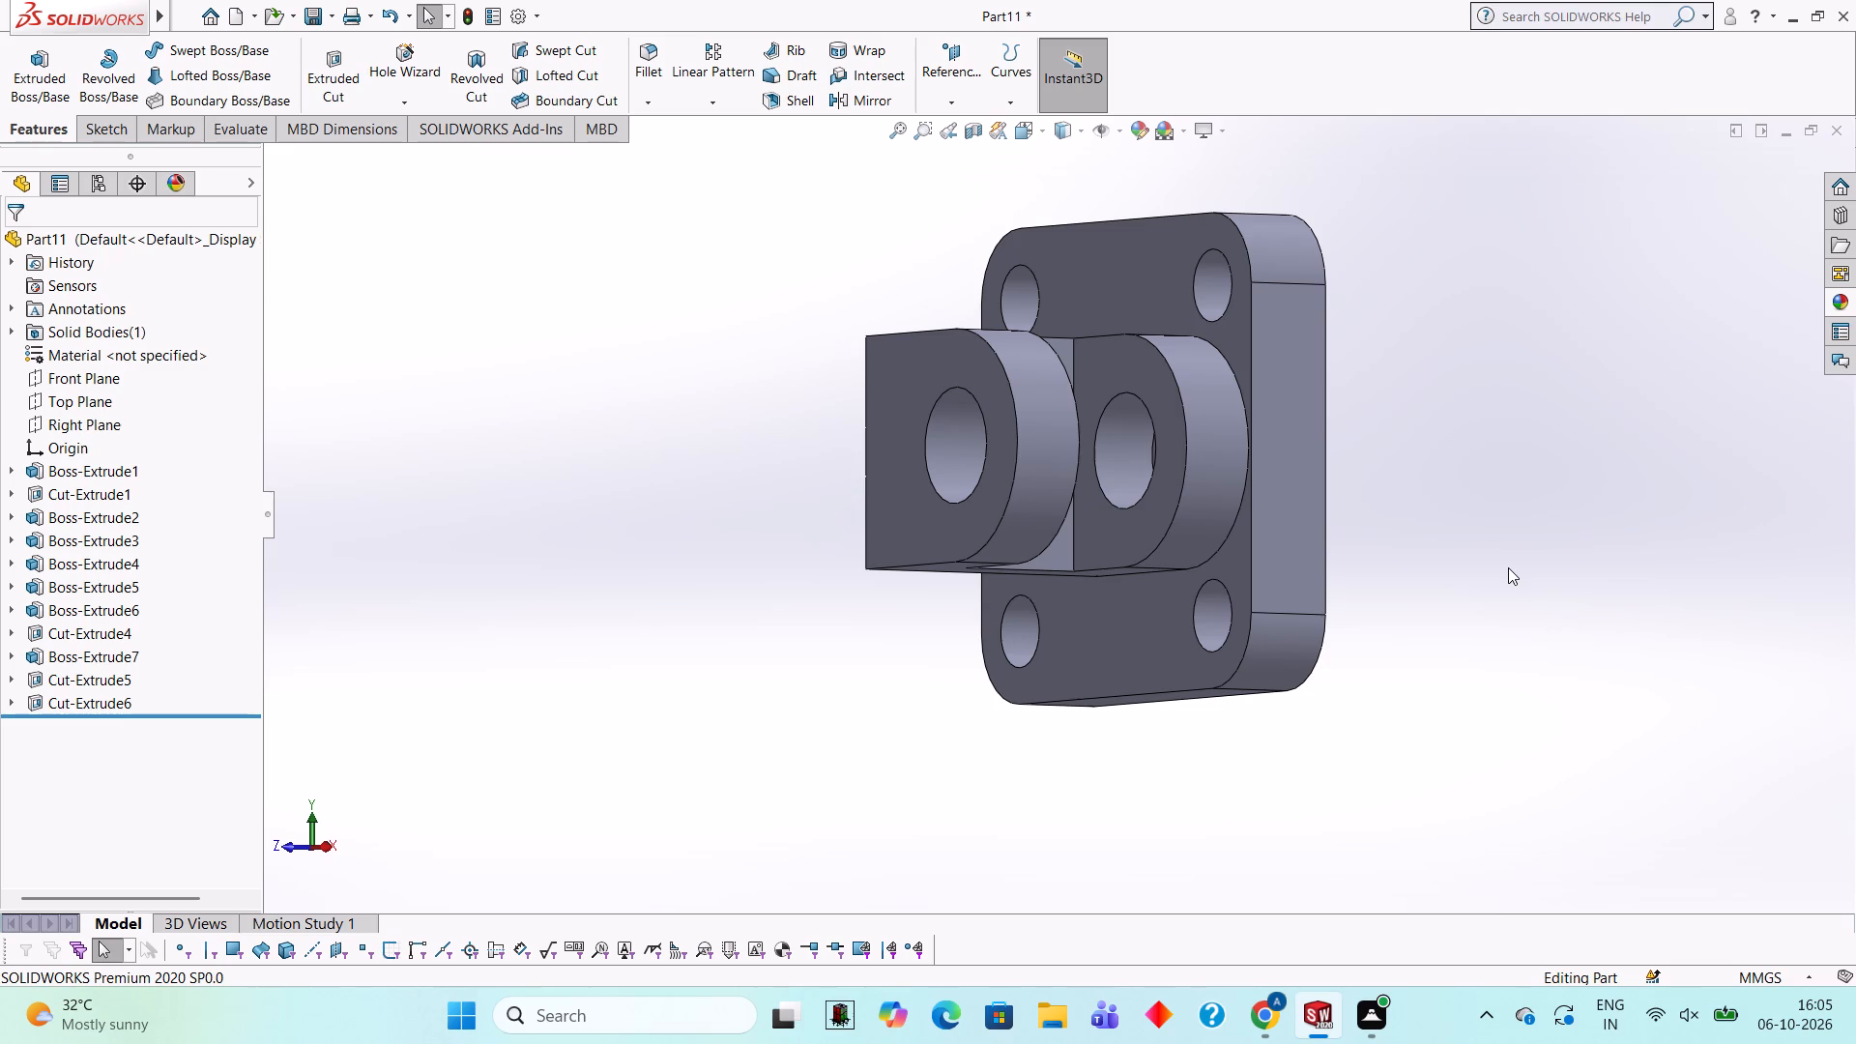
# Examine the finished bracket from several angles, including the plate face, the C-notched side and the triangular rib.
pyautogui.scroll(1, 1358, 397)
pyautogui.moveTo(1360, 397); pyautogui.dragTo(1419, 430, button='middle')
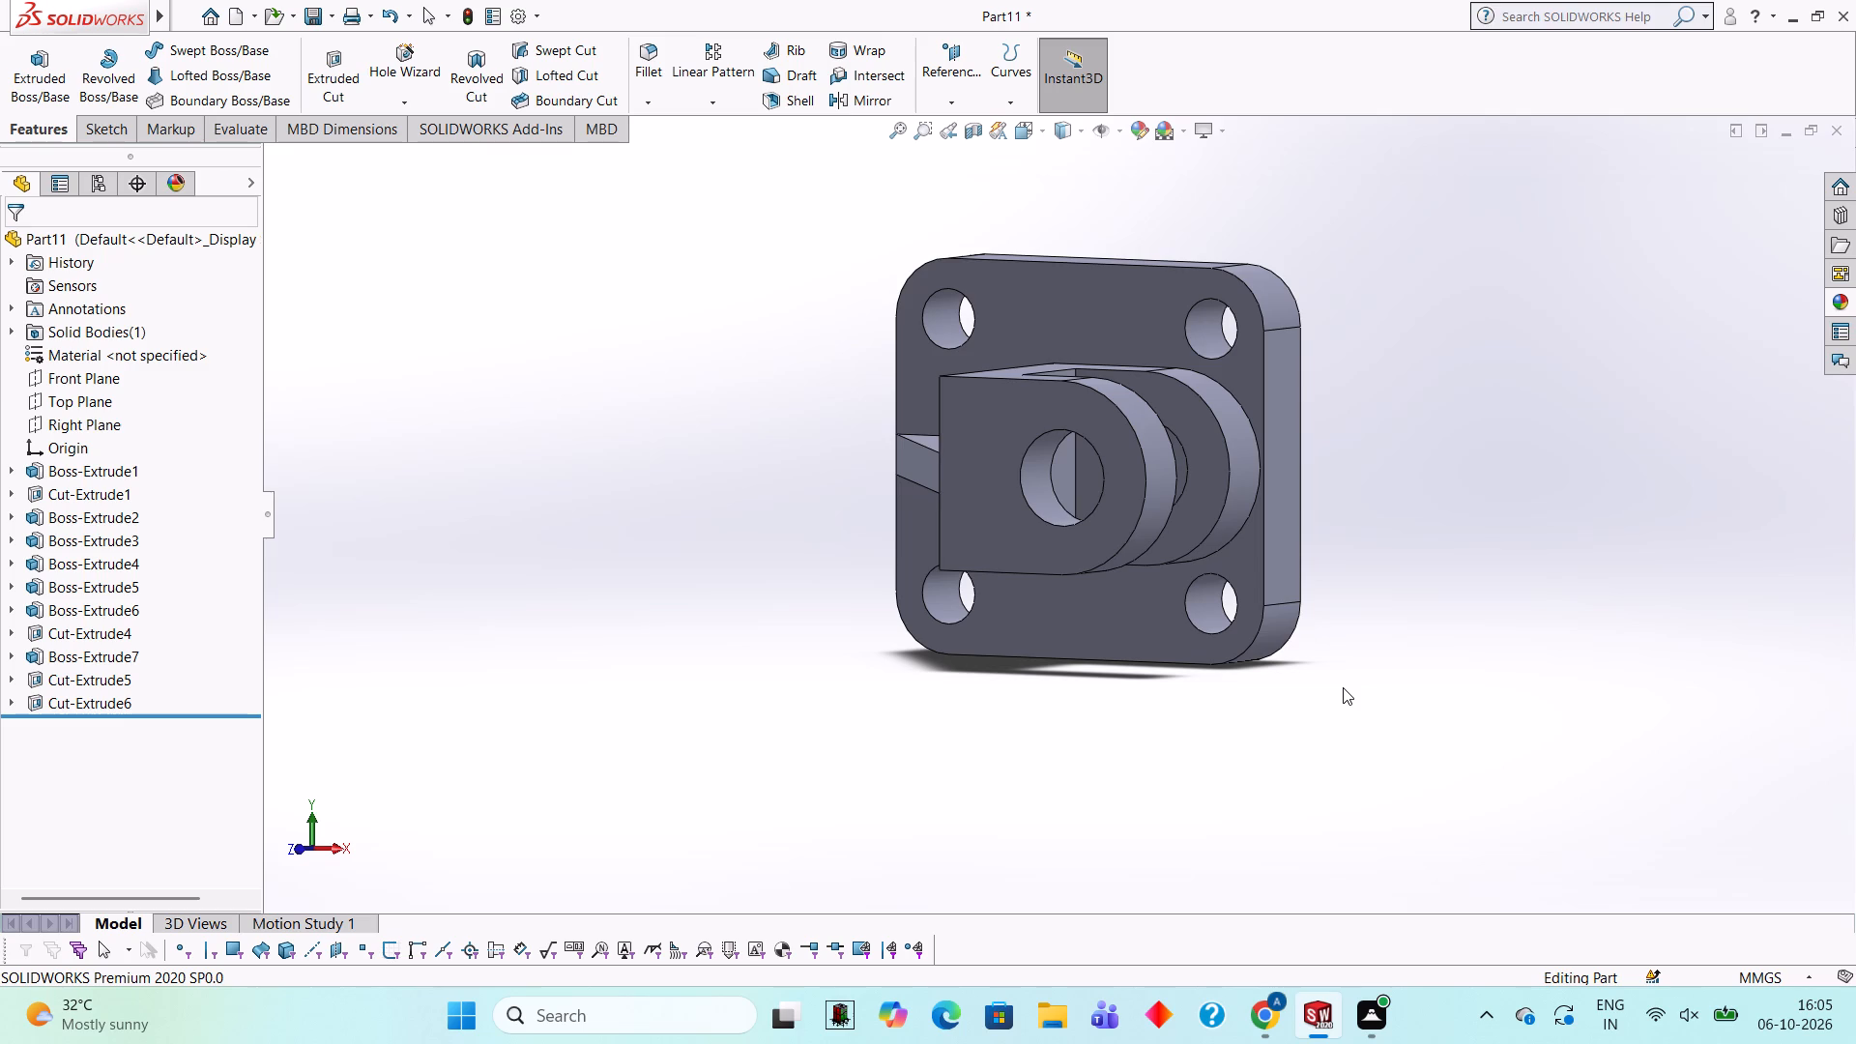
pyautogui.moveTo(1362, 577); pyautogui.dragTo(1254, 585, button='middle')
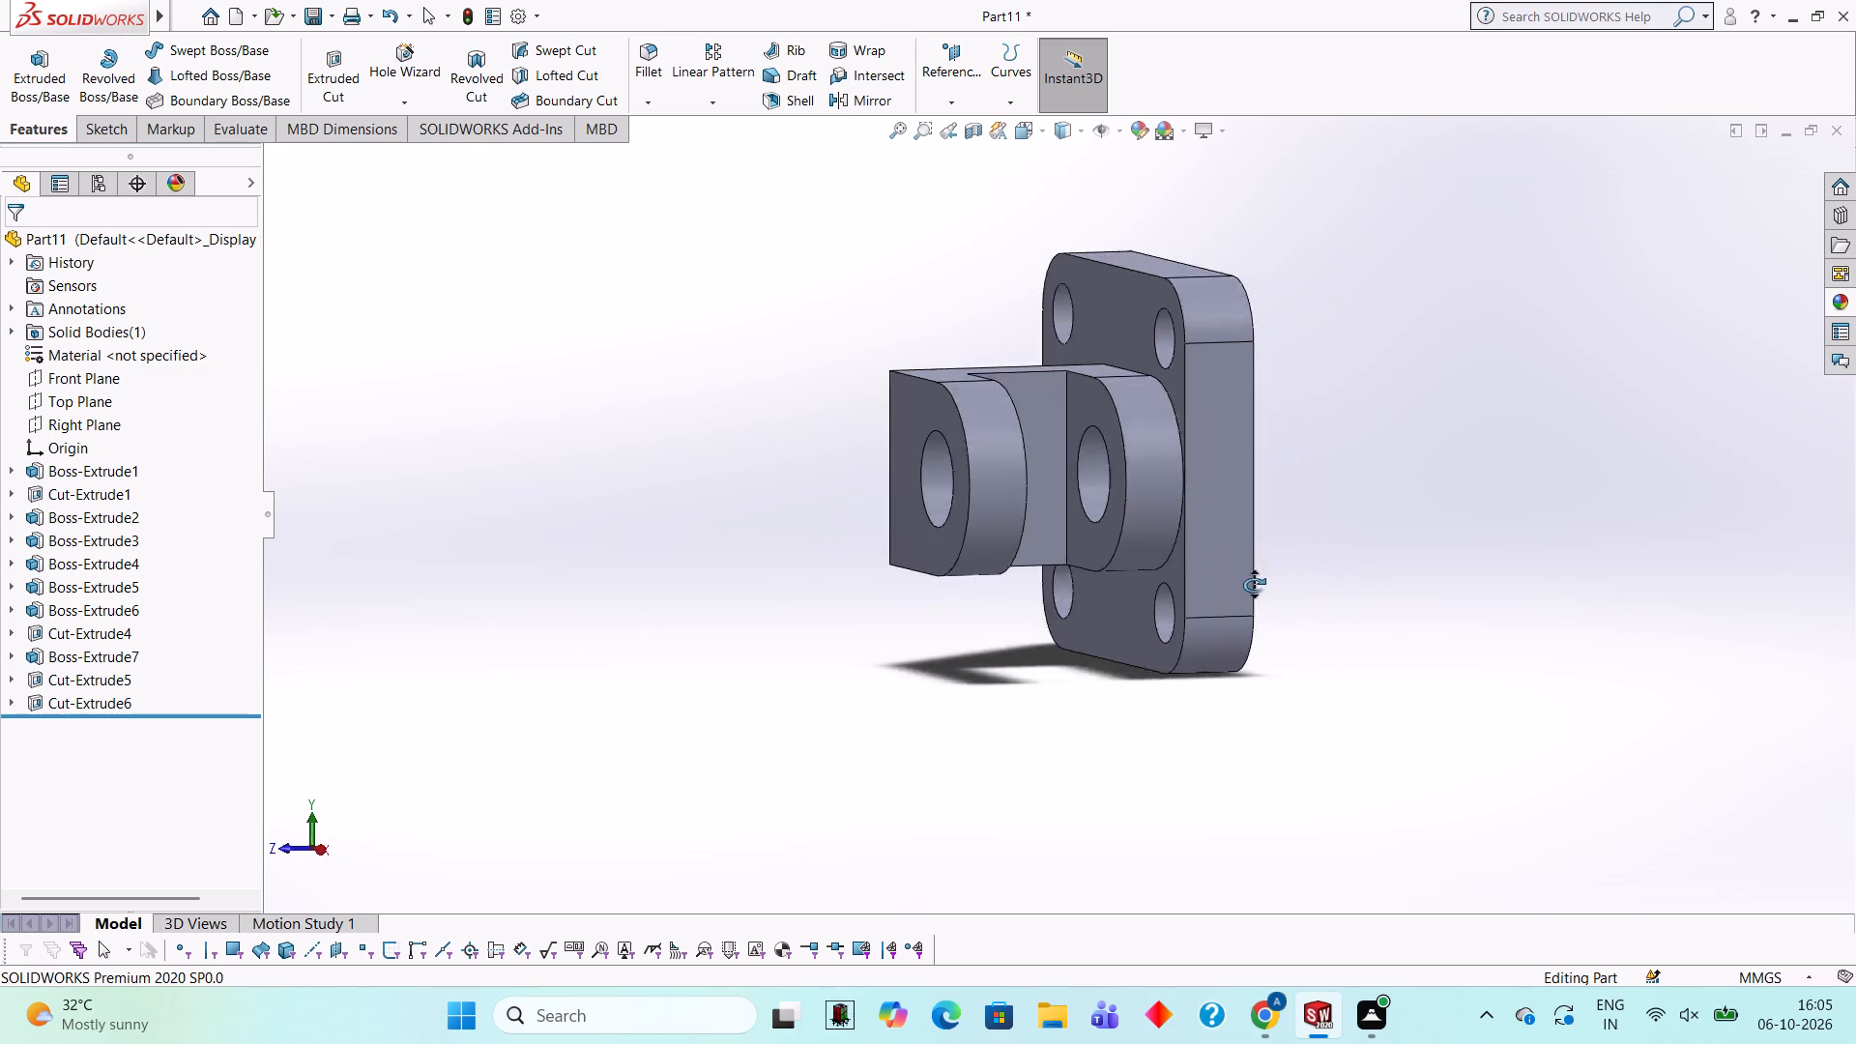
pyautogui.moveTo(1254, 585); pyautogui.dragTo(1417, 445, button='middle')
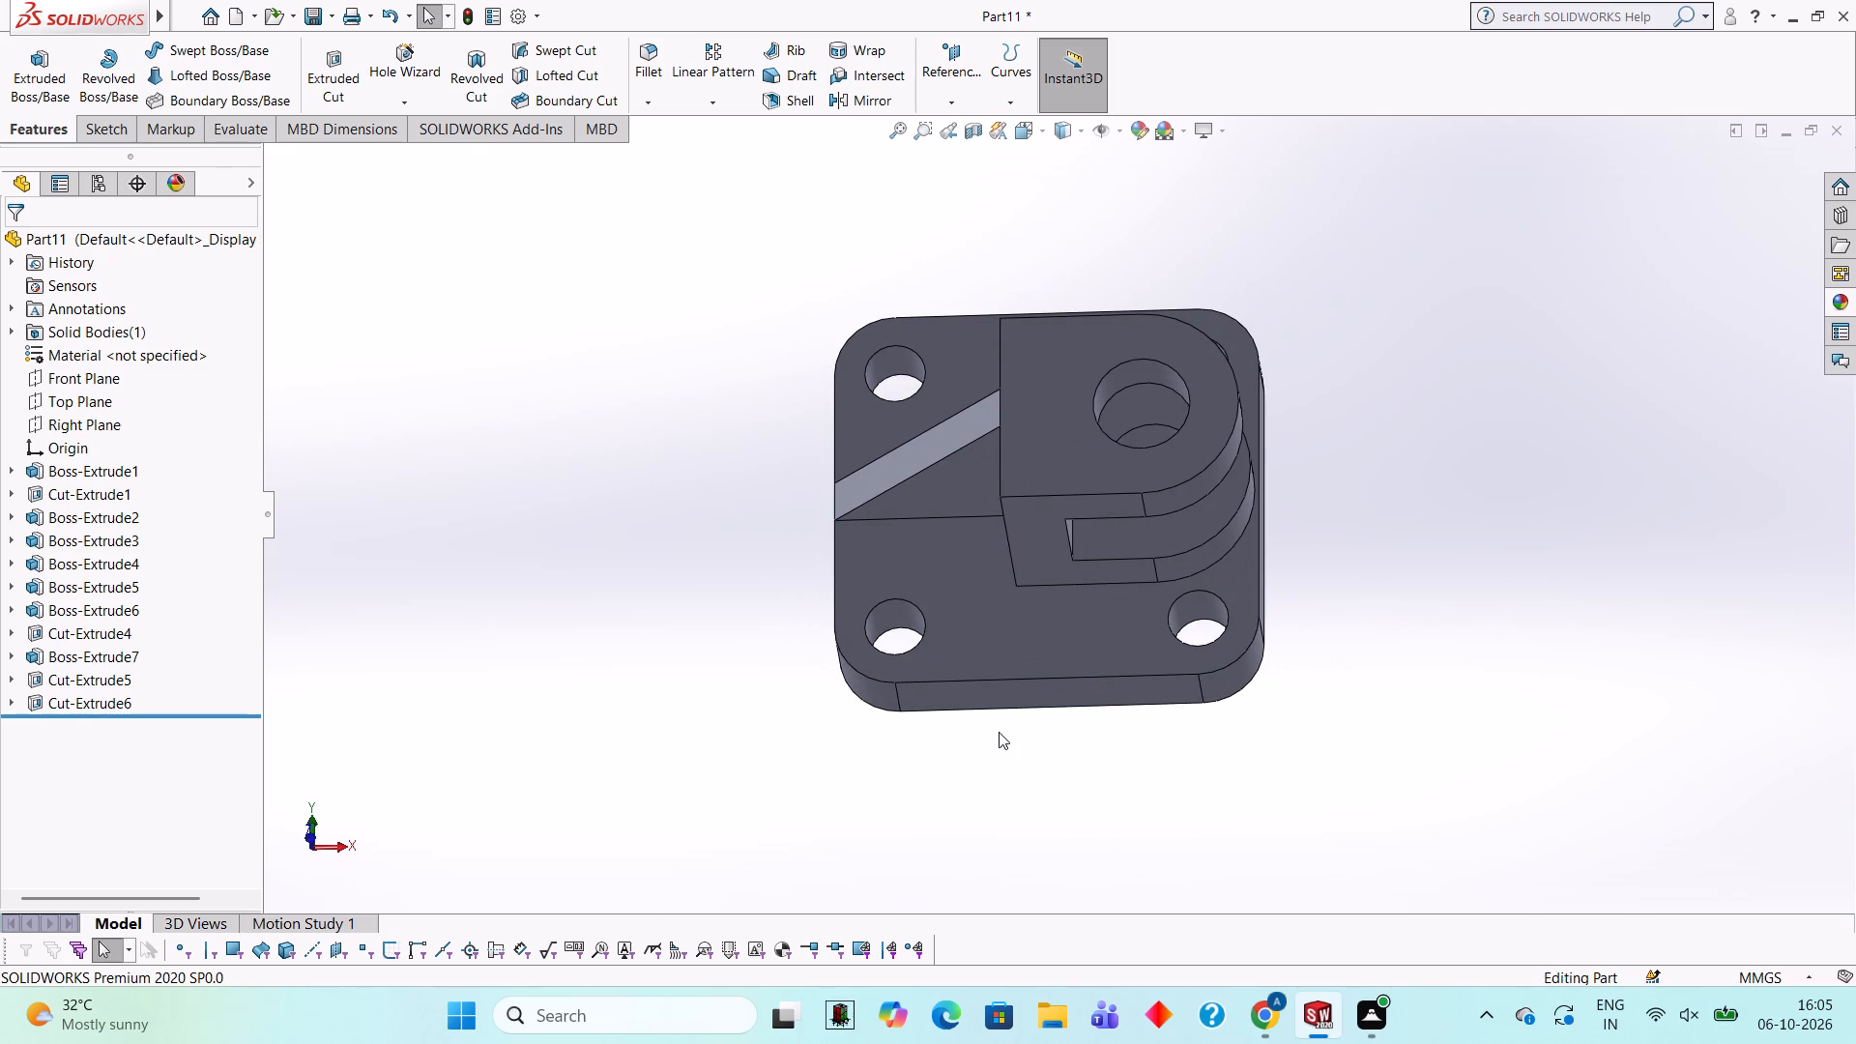
pyautogui.moveTo(1102, 757); pyautogui.dragTo(1160, 790, button='middle')
pyautogui.moveTo(1264, 737); pyautogui.dragTo(1220, 704, button='middle')
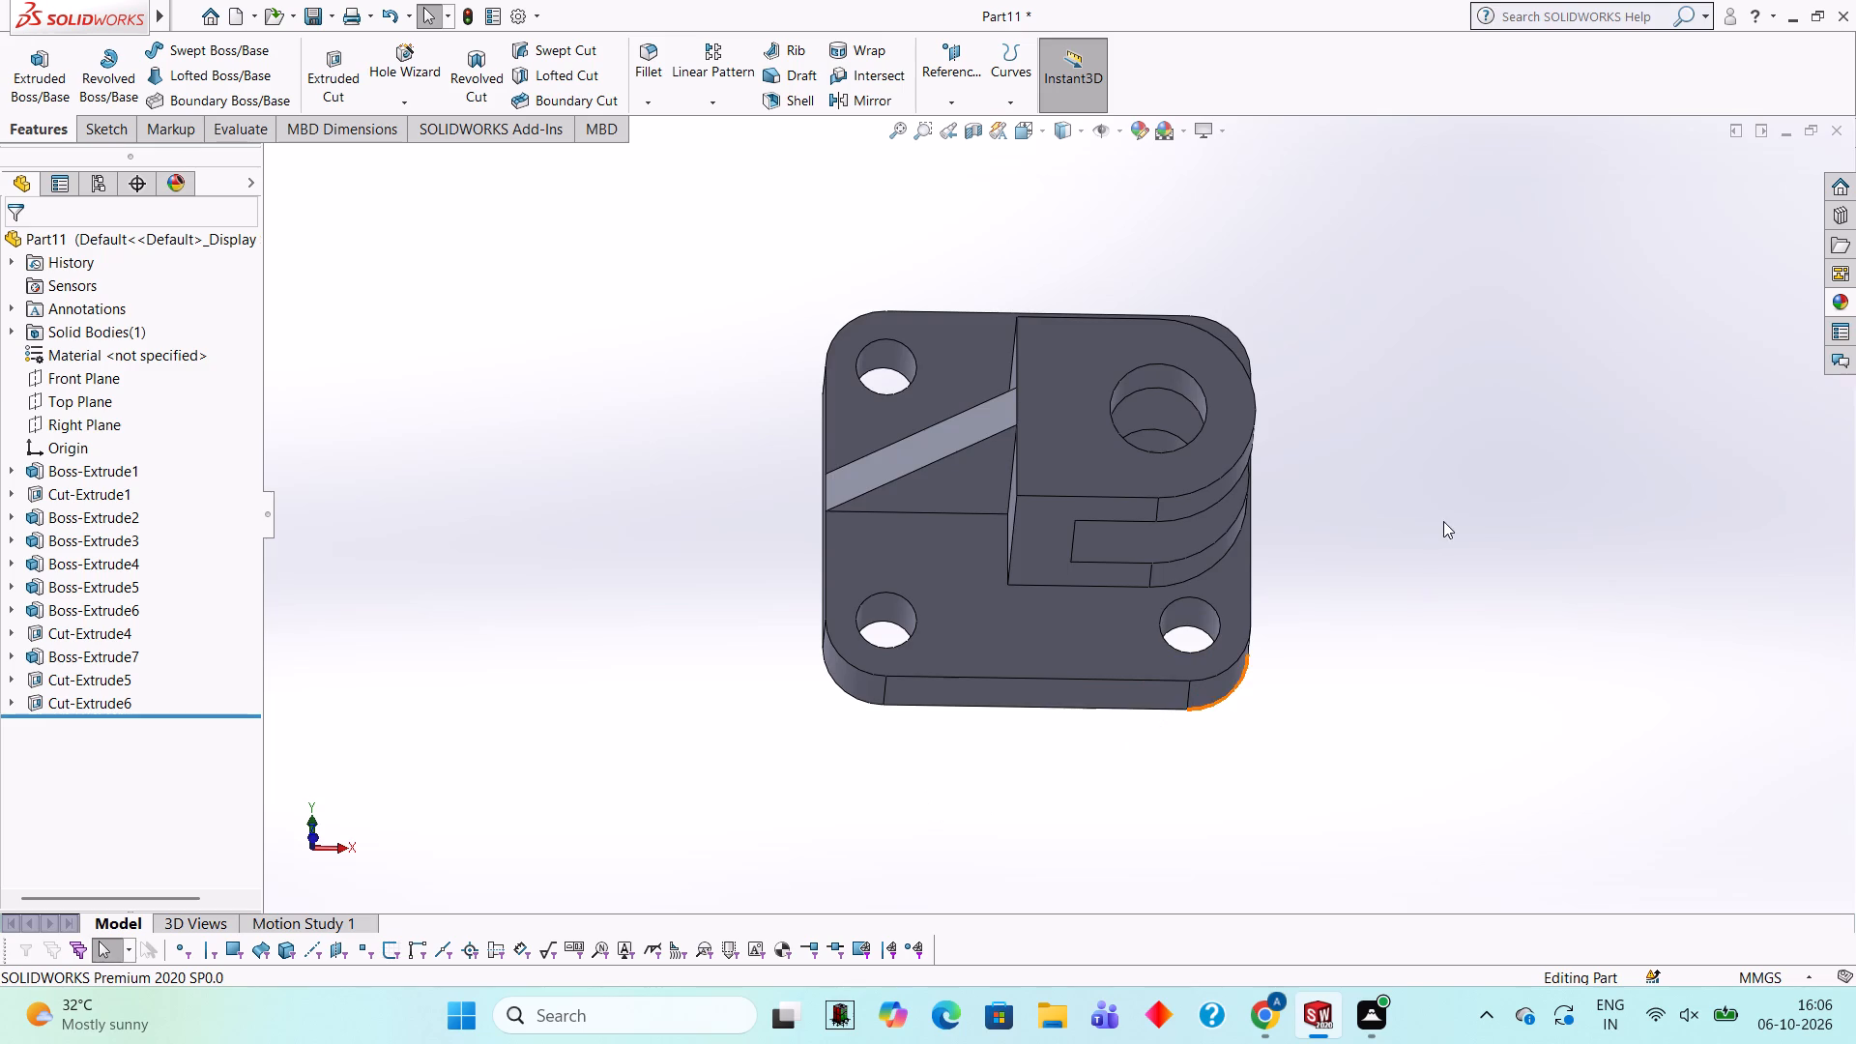
pyautogui.moveTo(1441, 519); pyautogui.dragTo(1542, 364, button='middle')
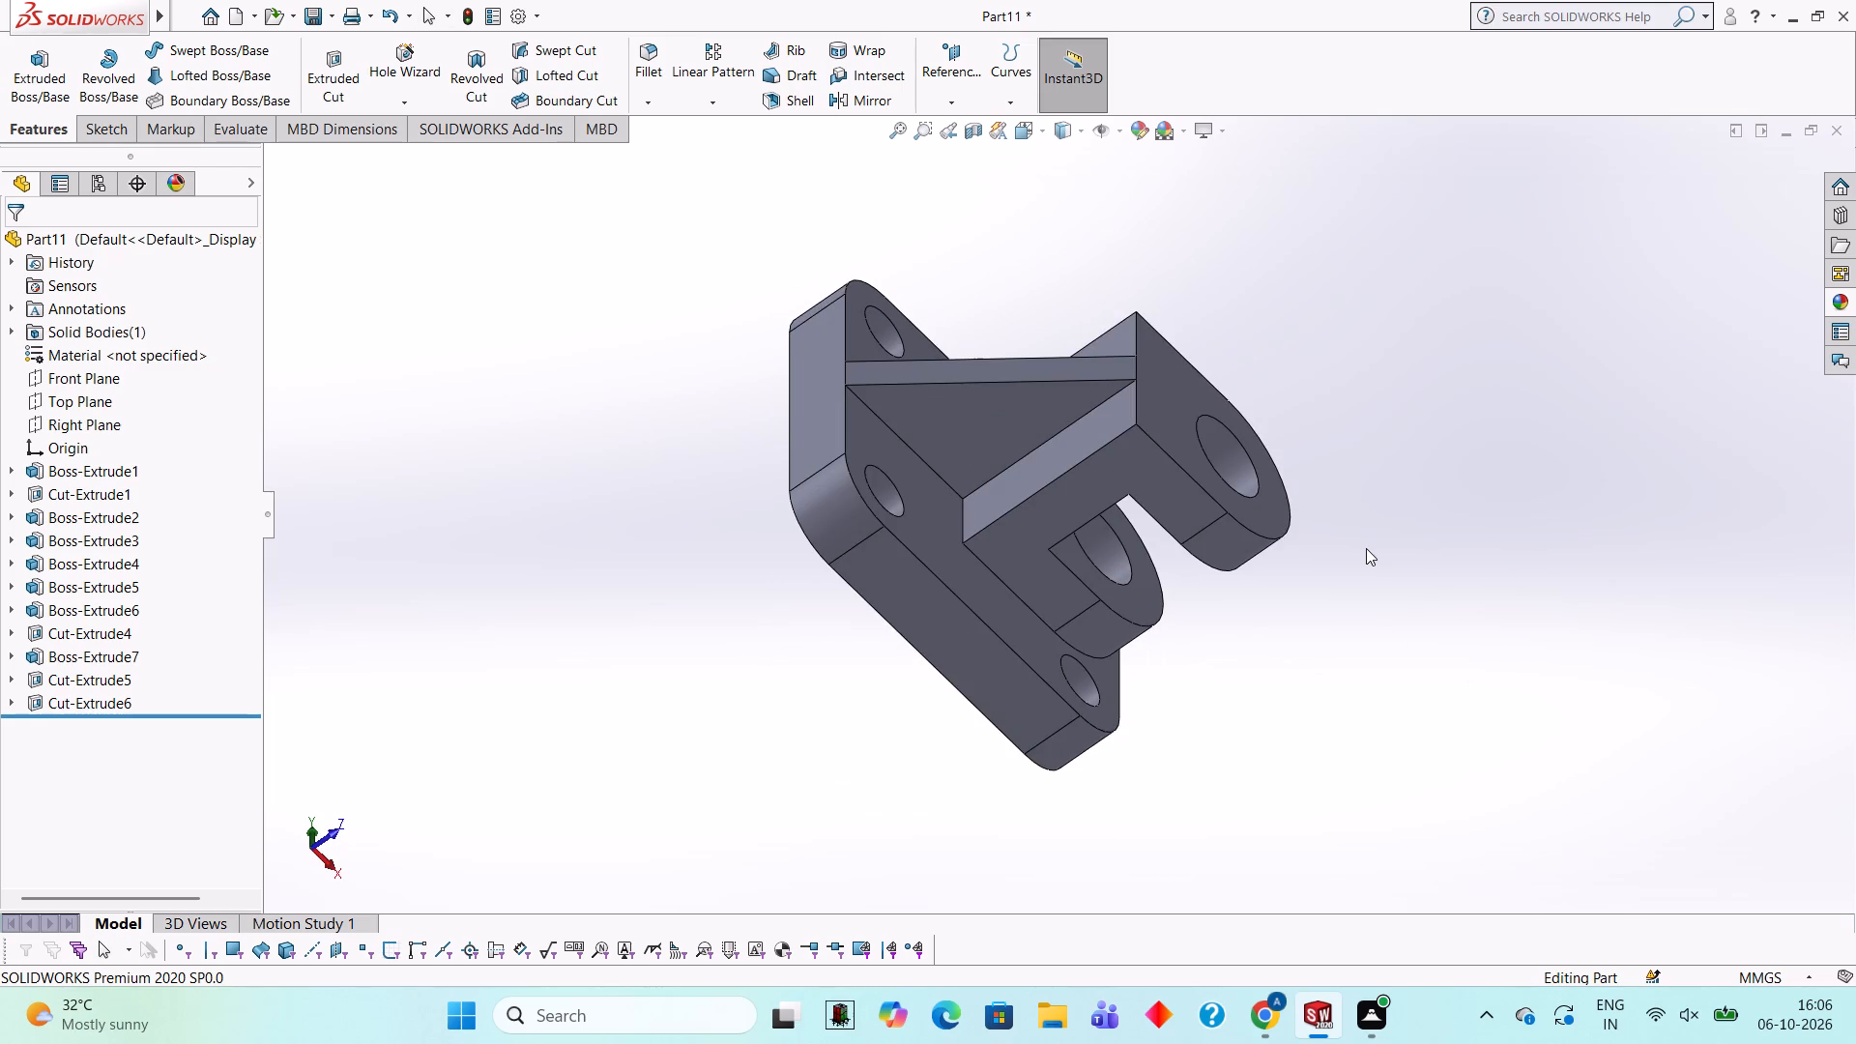
pyautogui.moveTo(1362, 622); pyautogui.dragTo(1319, 662, button='middle')
pyautogui.moveTo(1335, 604); pyautogui.dragTo(1301, 587, button='middle')
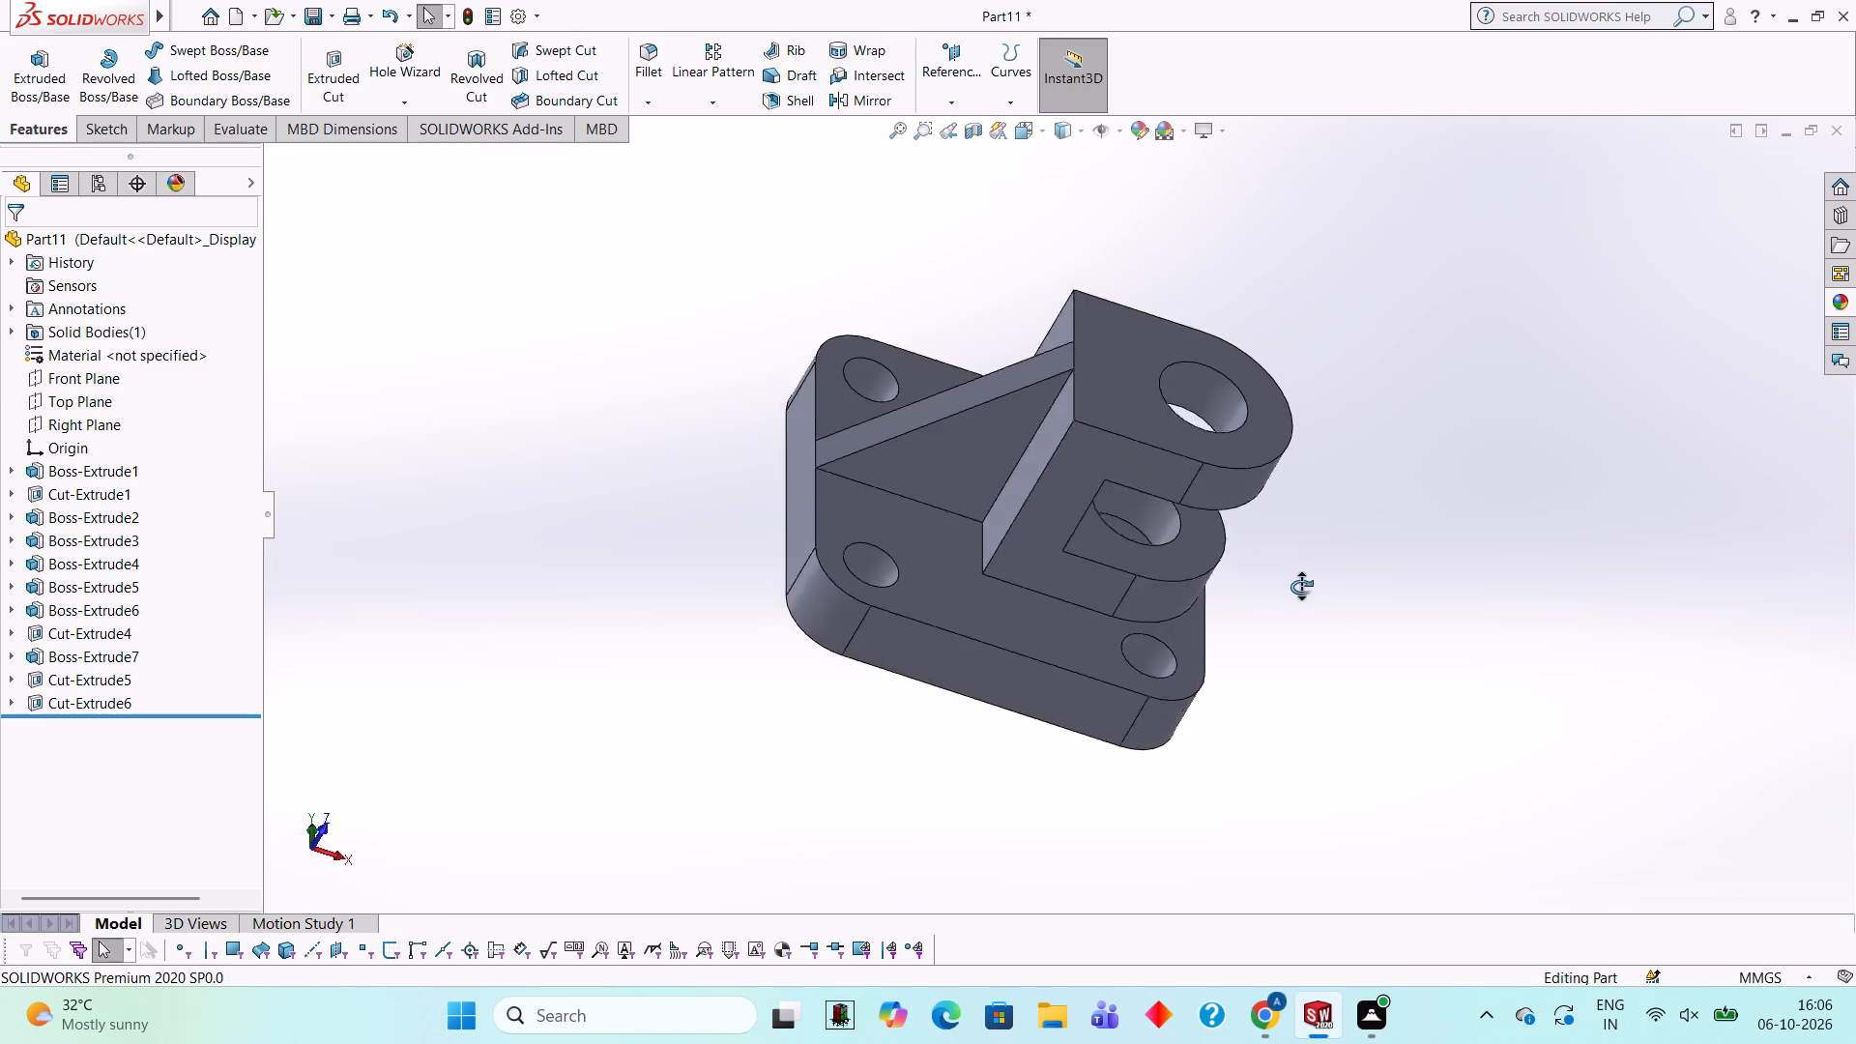
pyautogui.moveTo(1301, 587); pyautogui.dragTo(1289, 582, button='middle')
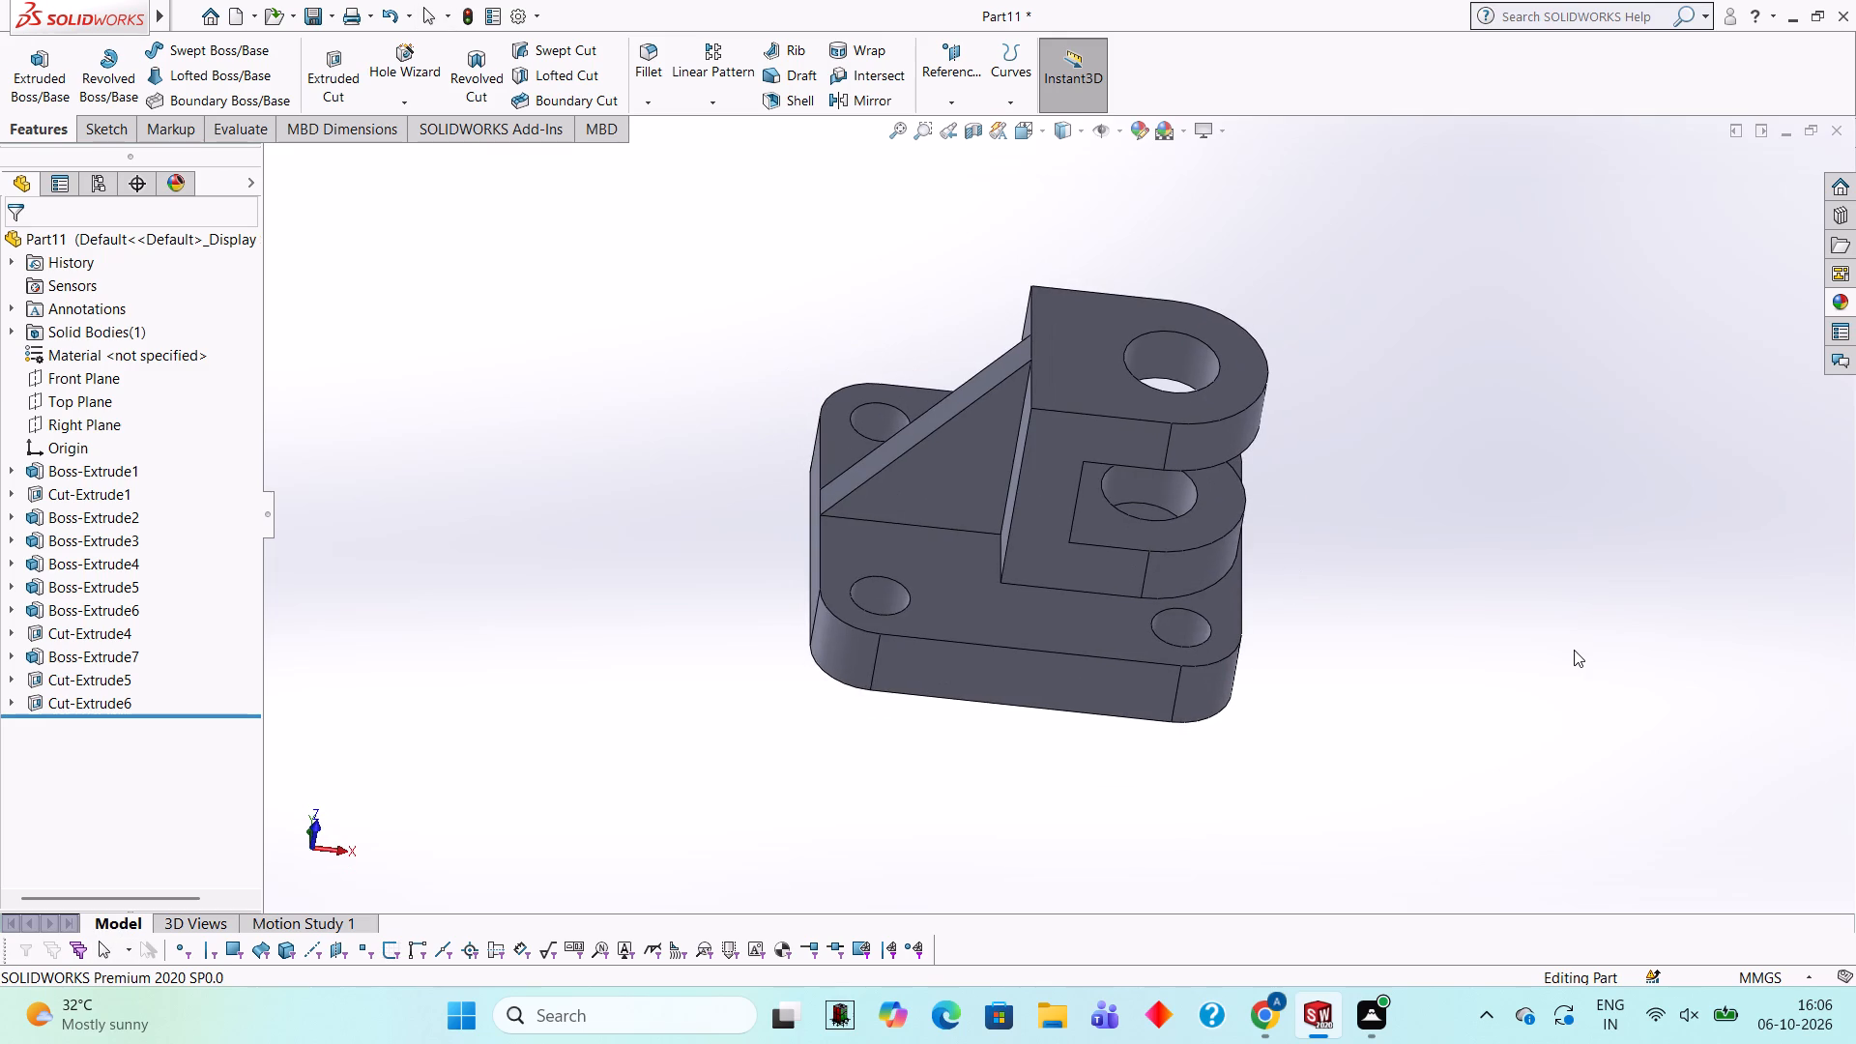
pyautogui.scroll(1, 1449, 634)
pyautogui.moveTo(1443, 634); pyautogui.dragTo(1406, 561, button='middle')
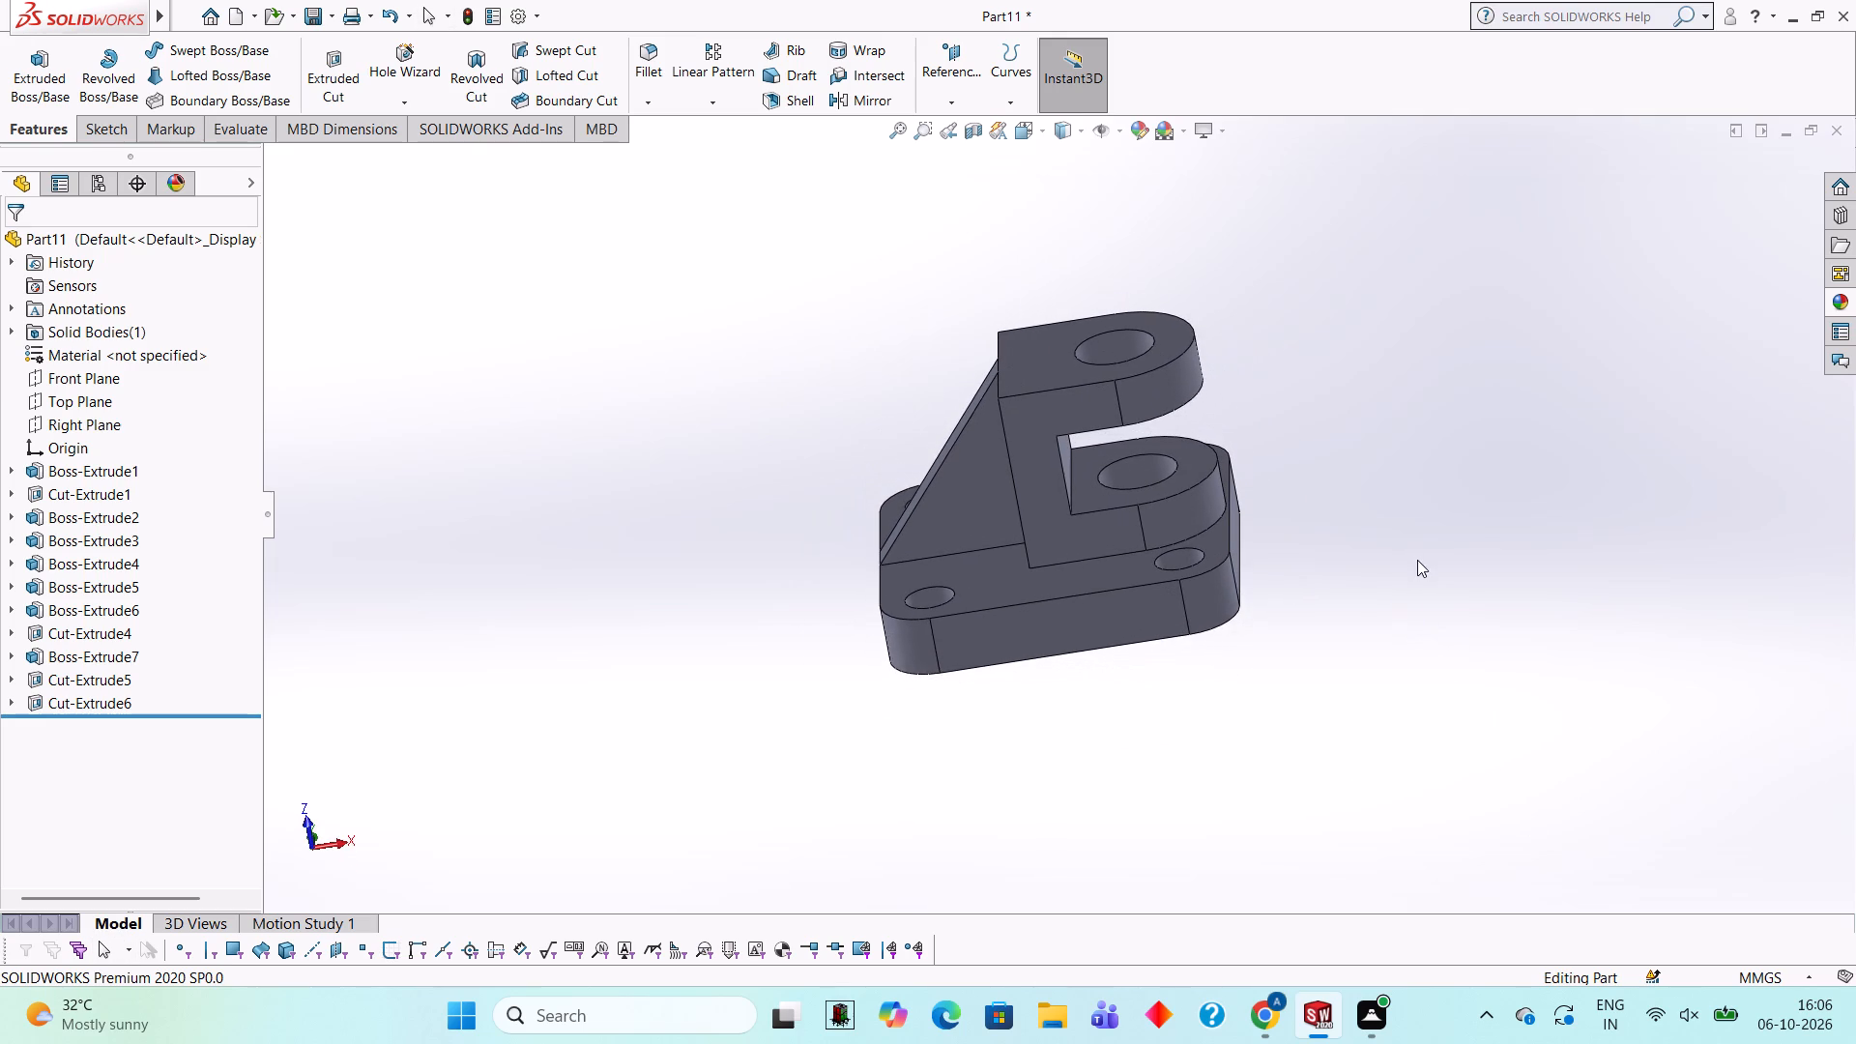
# Apply the magenta appearance from the Solid colours to the whole bracket part.
pyautogui.click(1843, 310)
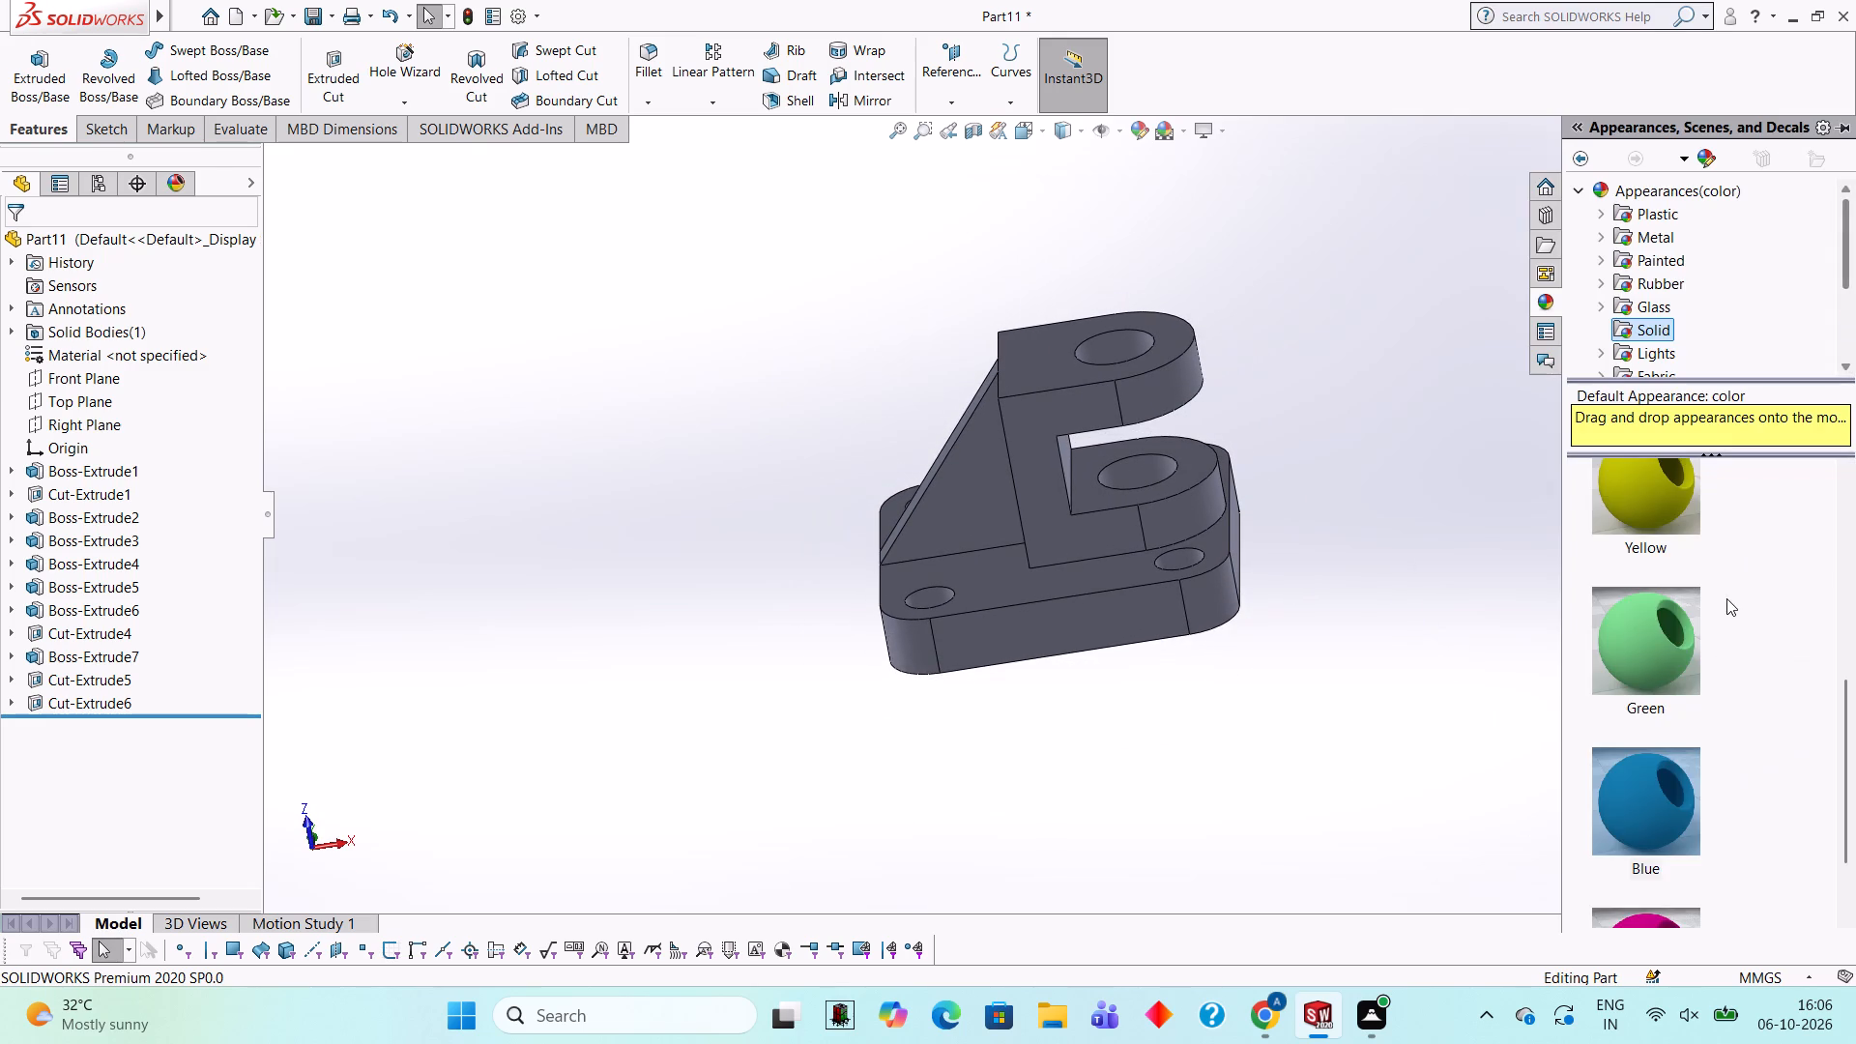
pyautogui.scroll(-2, 1674, 686)
pyautogui.moveTo(1663, 833); pyautogui.dragTo(1097, 544)
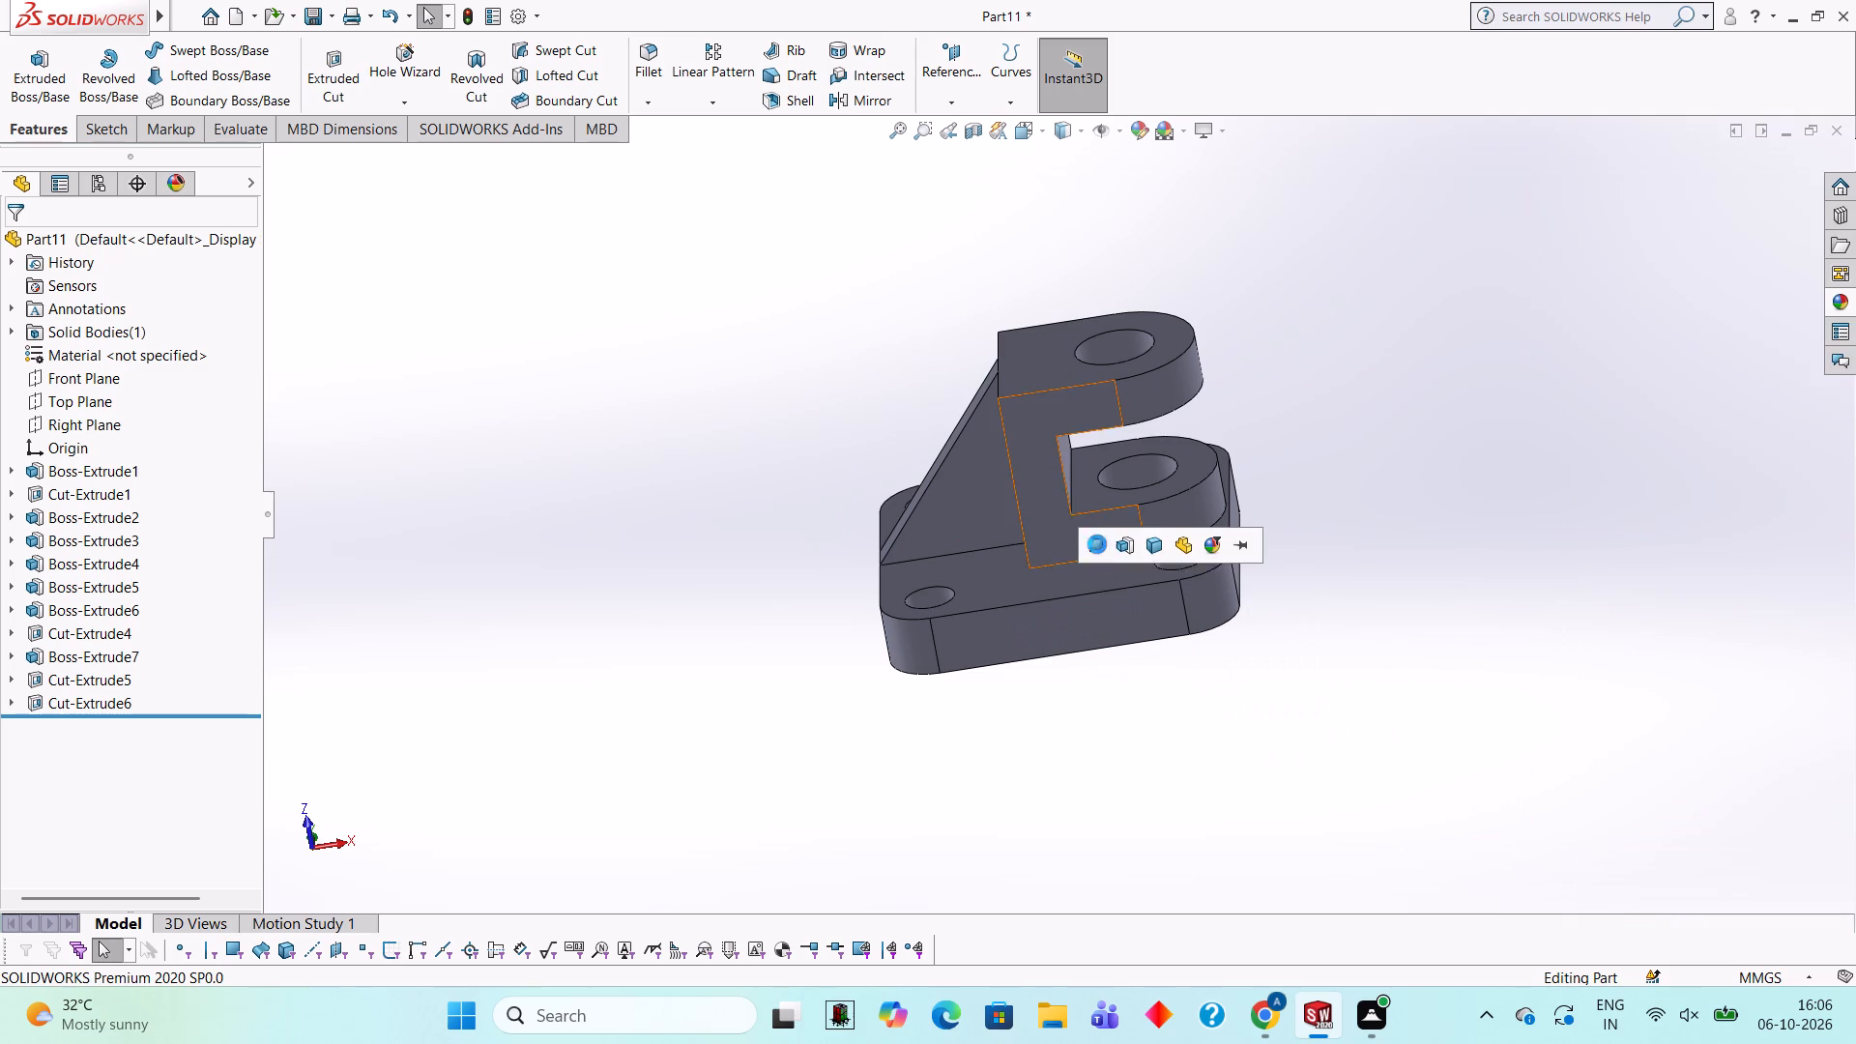
pyautogui.click(1148, 550)
# Apply the Yellow solid appearance to the cut feature that forms the bores in the two rounded arms.
pyautogui.moveTo(1226, 410); pyautogui.dragTo(1215, 445, button='middle')
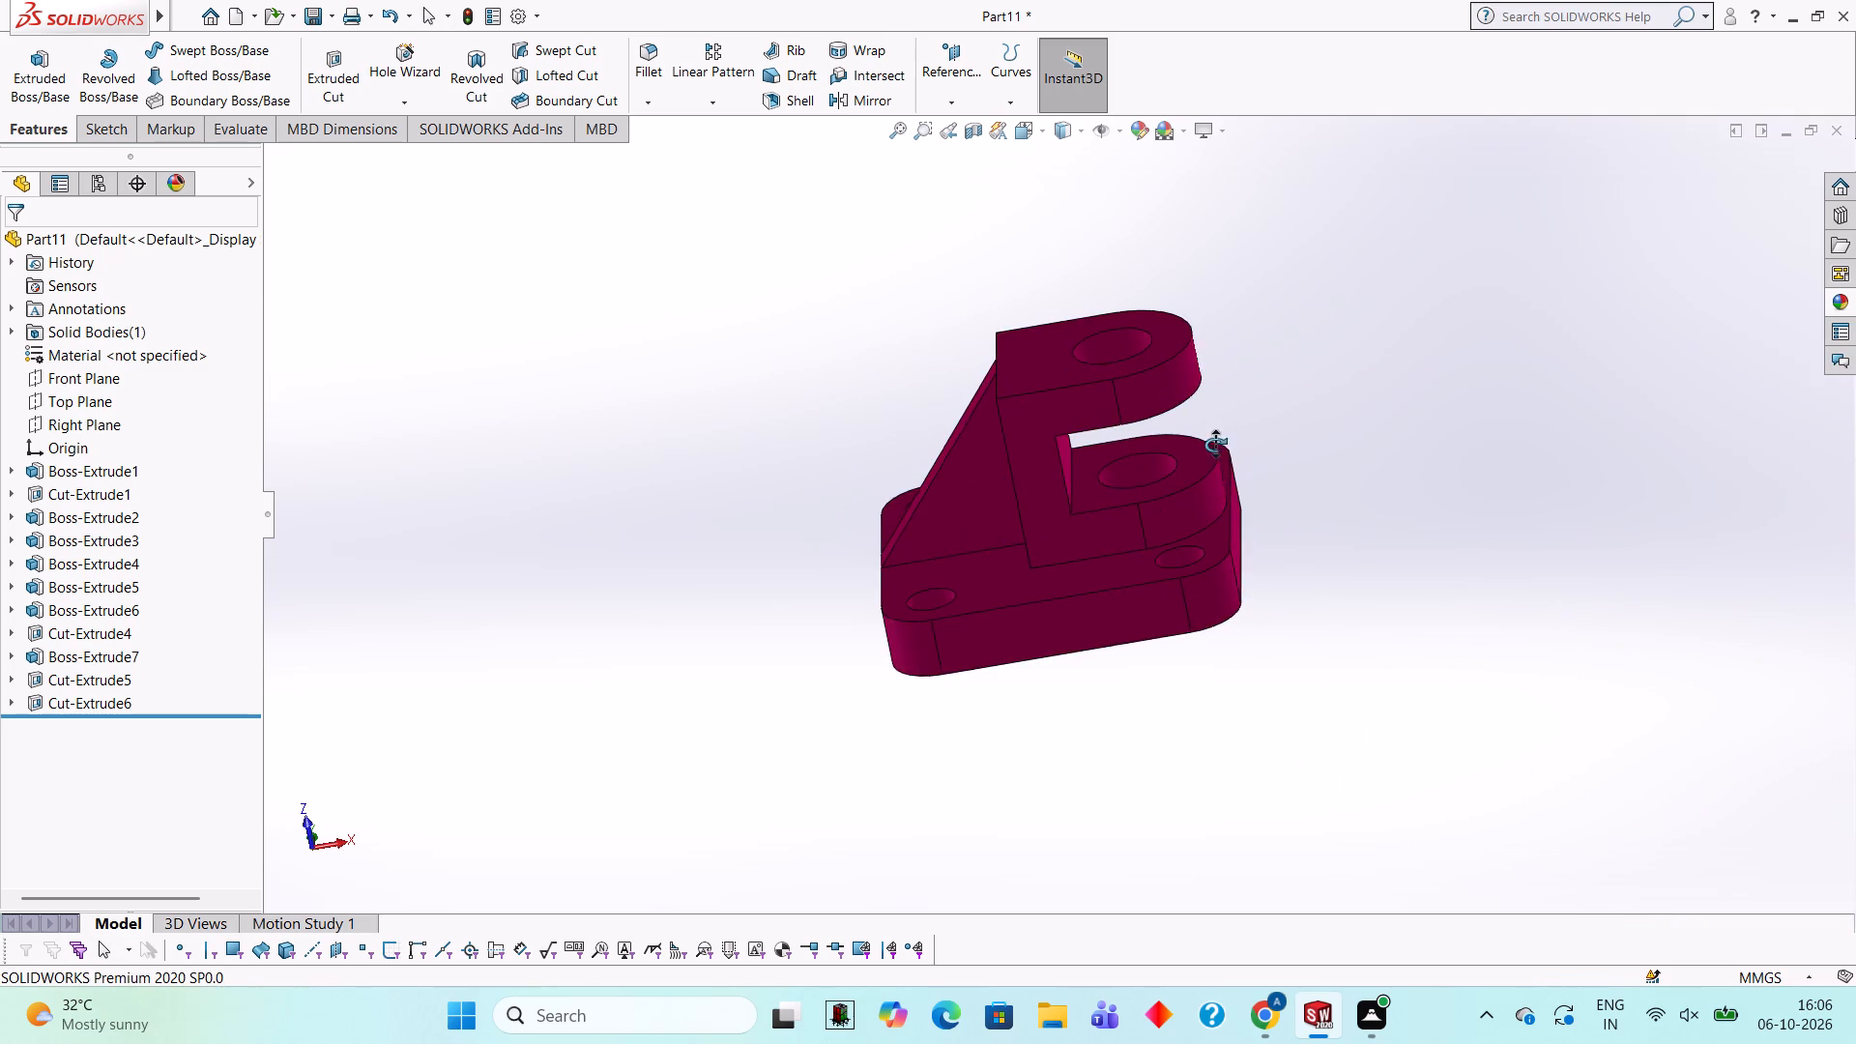
pyautogui.moveTo(1215, 445); pyautogui.dragTo(1214, 575, button='middle')
pyautogui.scroll(-2, 1103, 396)
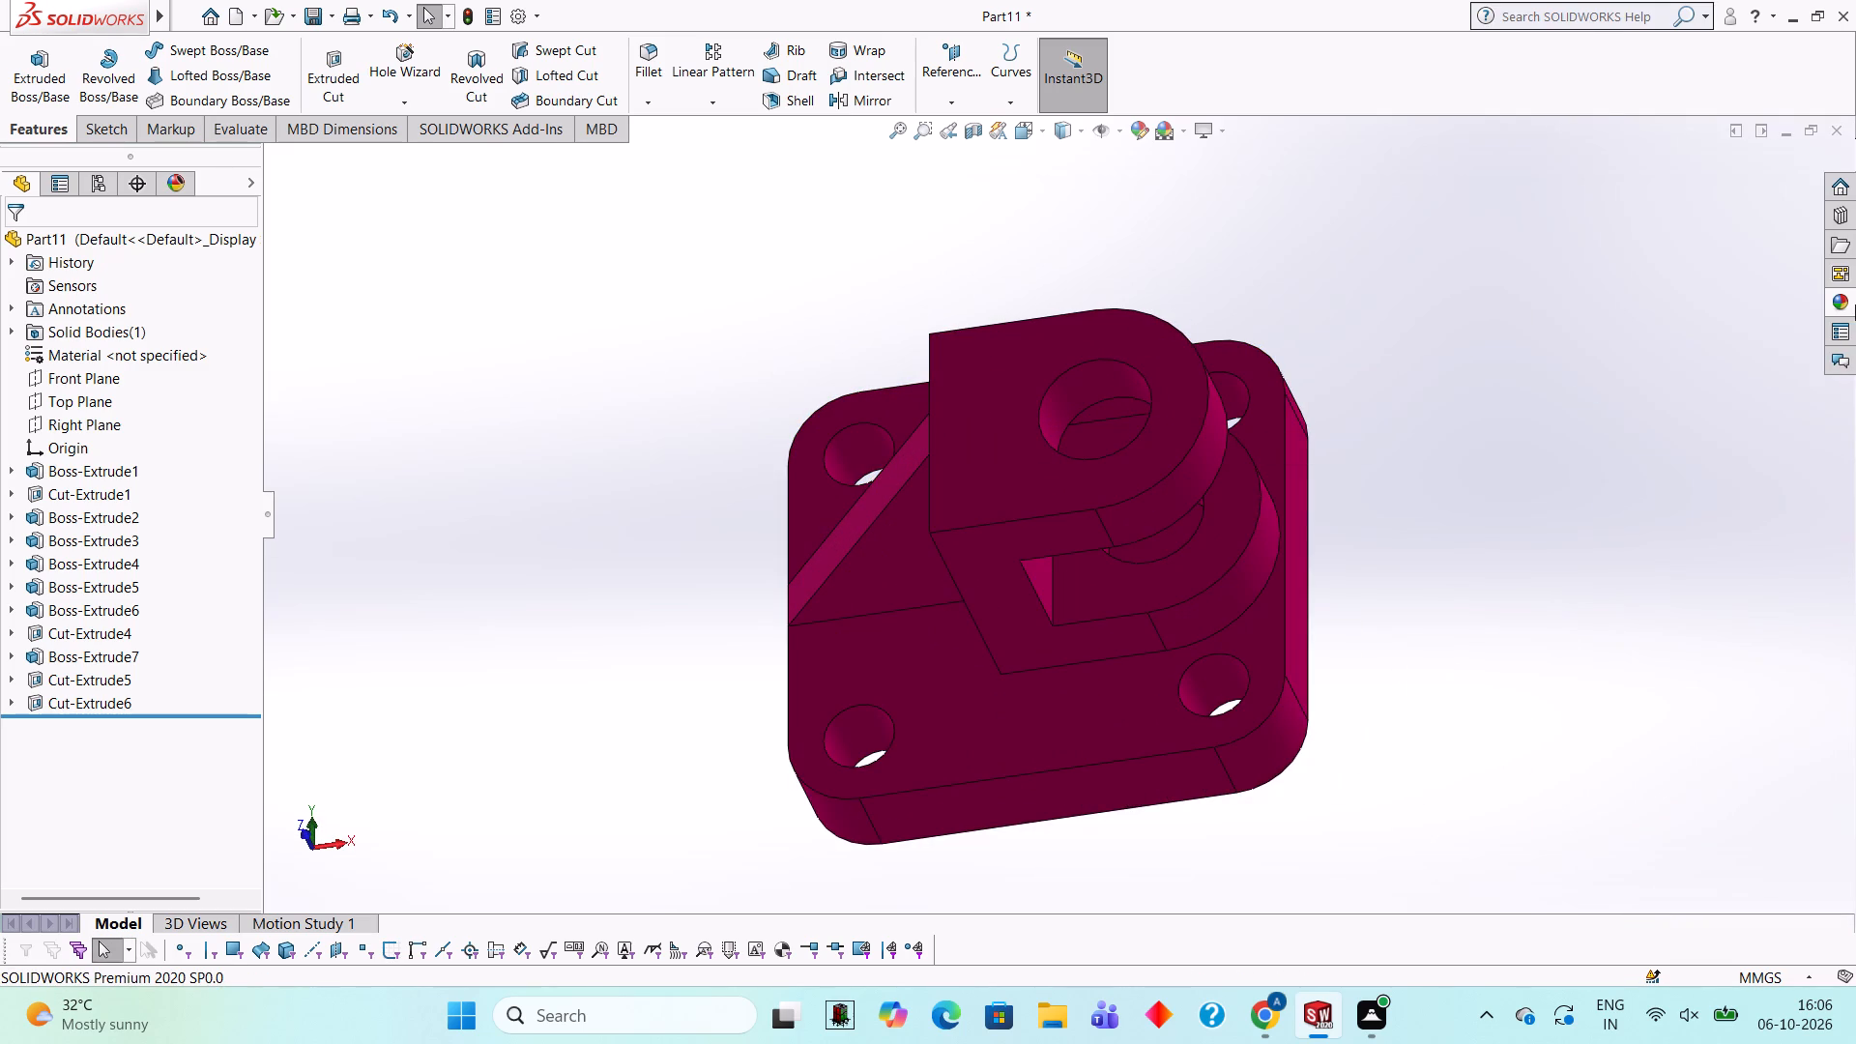
pyautogui.click(1855, 304)
pyautogui.scroll(-3, 1681, 668)
pyautogui.scroll(4, 1681, 668)
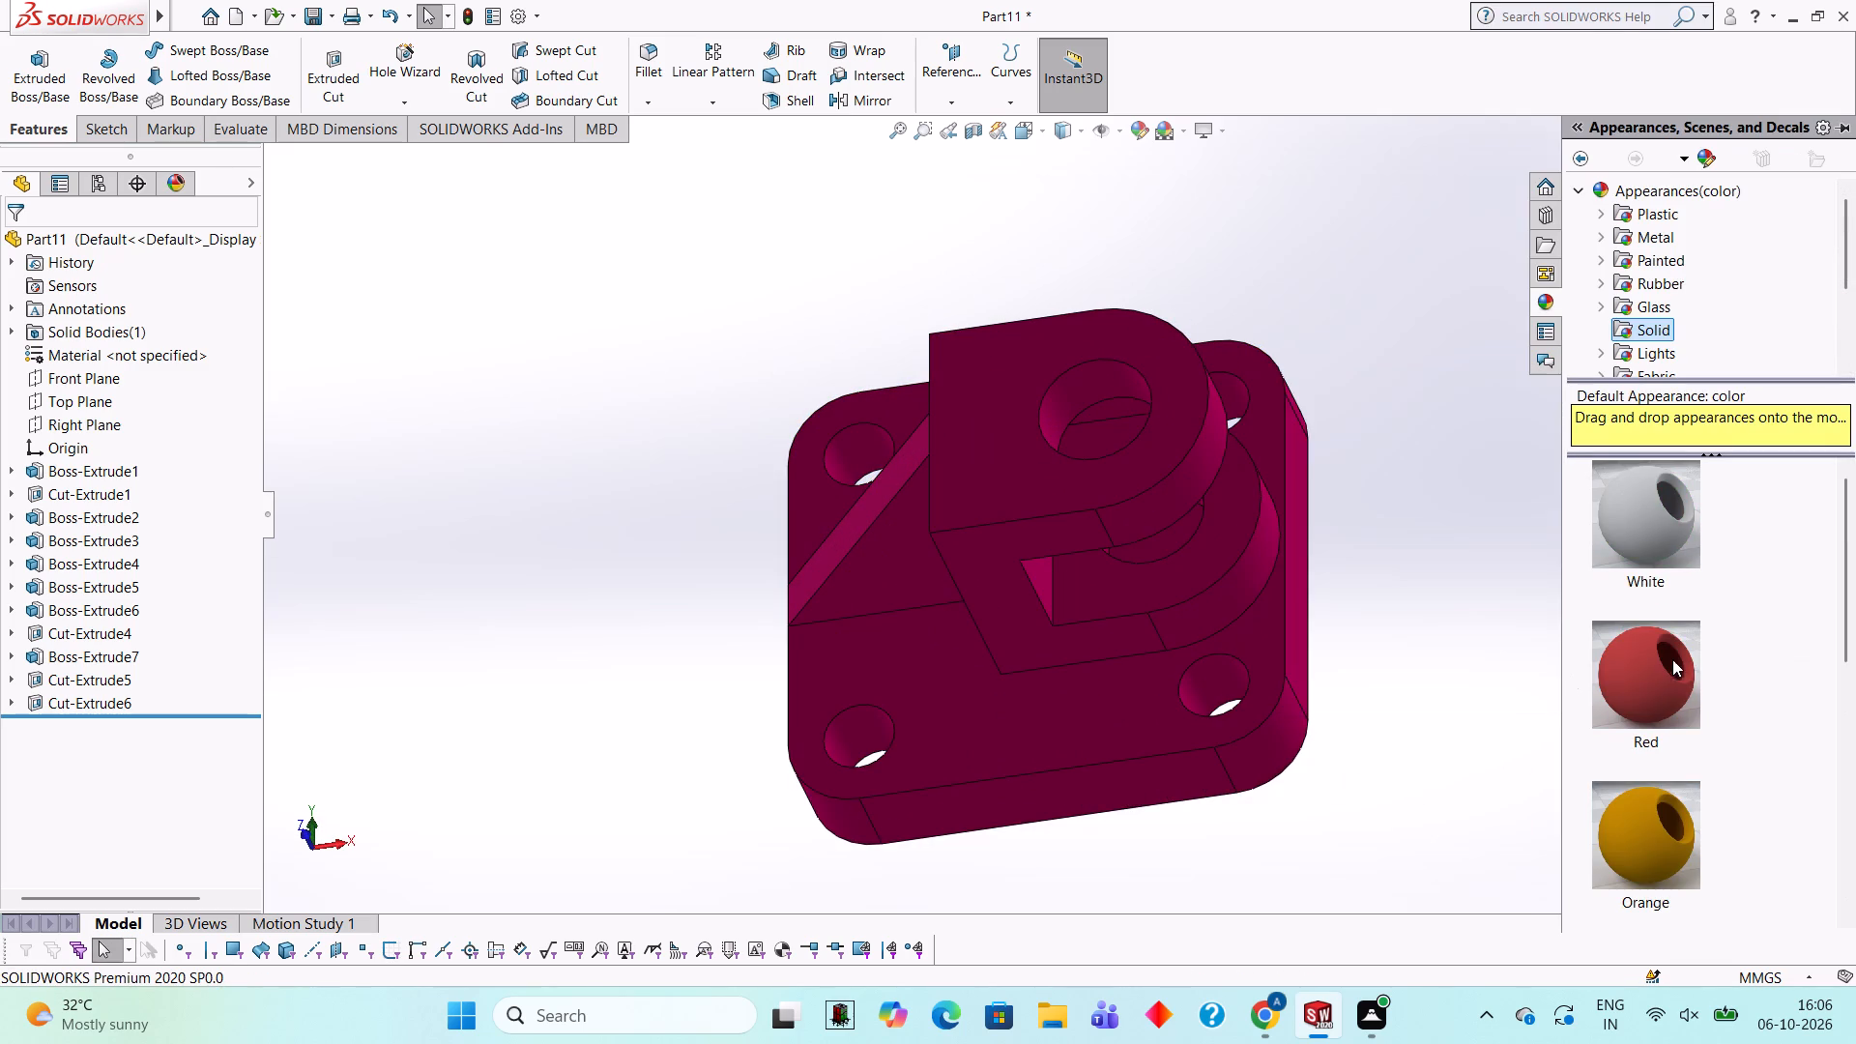
pyautogui.scroll(-1, 1660, 777)
pyautogui.moveTo(1661, 755); pyautogui.dragTo(1143, 452)
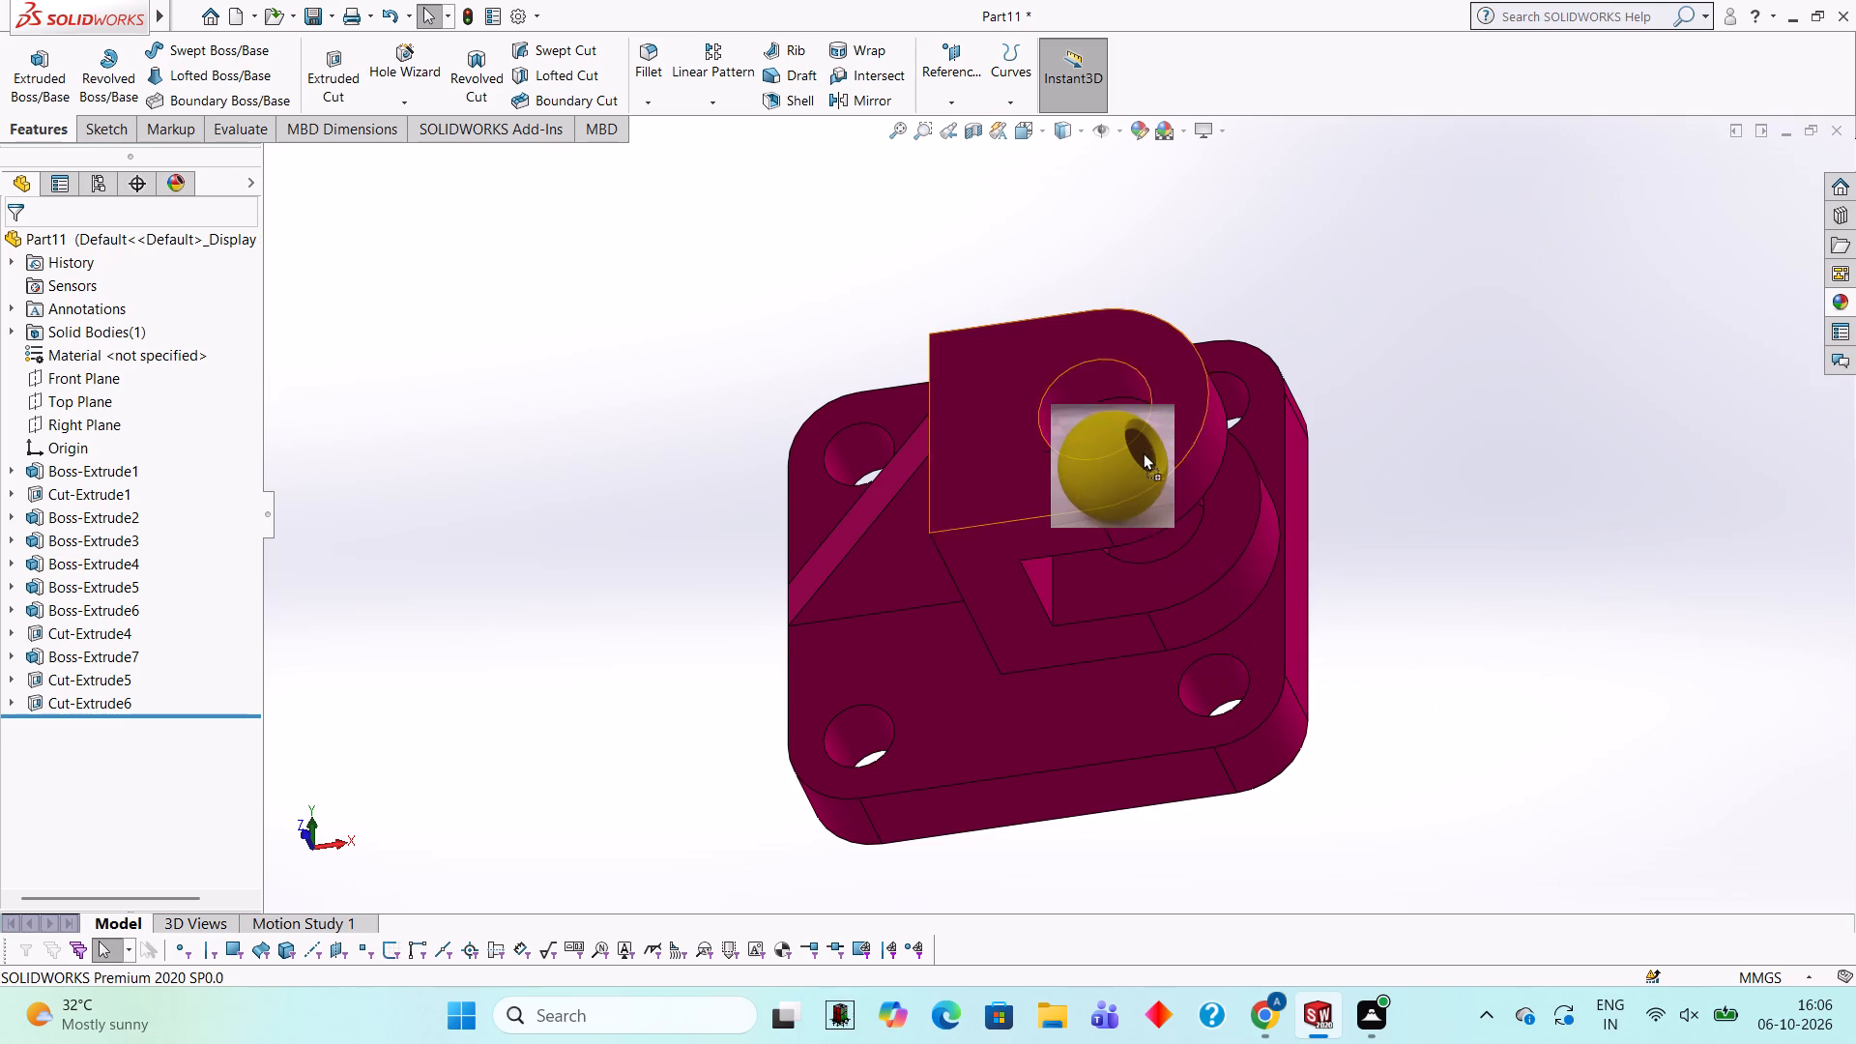
pyautogui.moveTo(1143, 452); pyautogui.dragTo(1087, 391)
pyautogui.click(1087, 391)
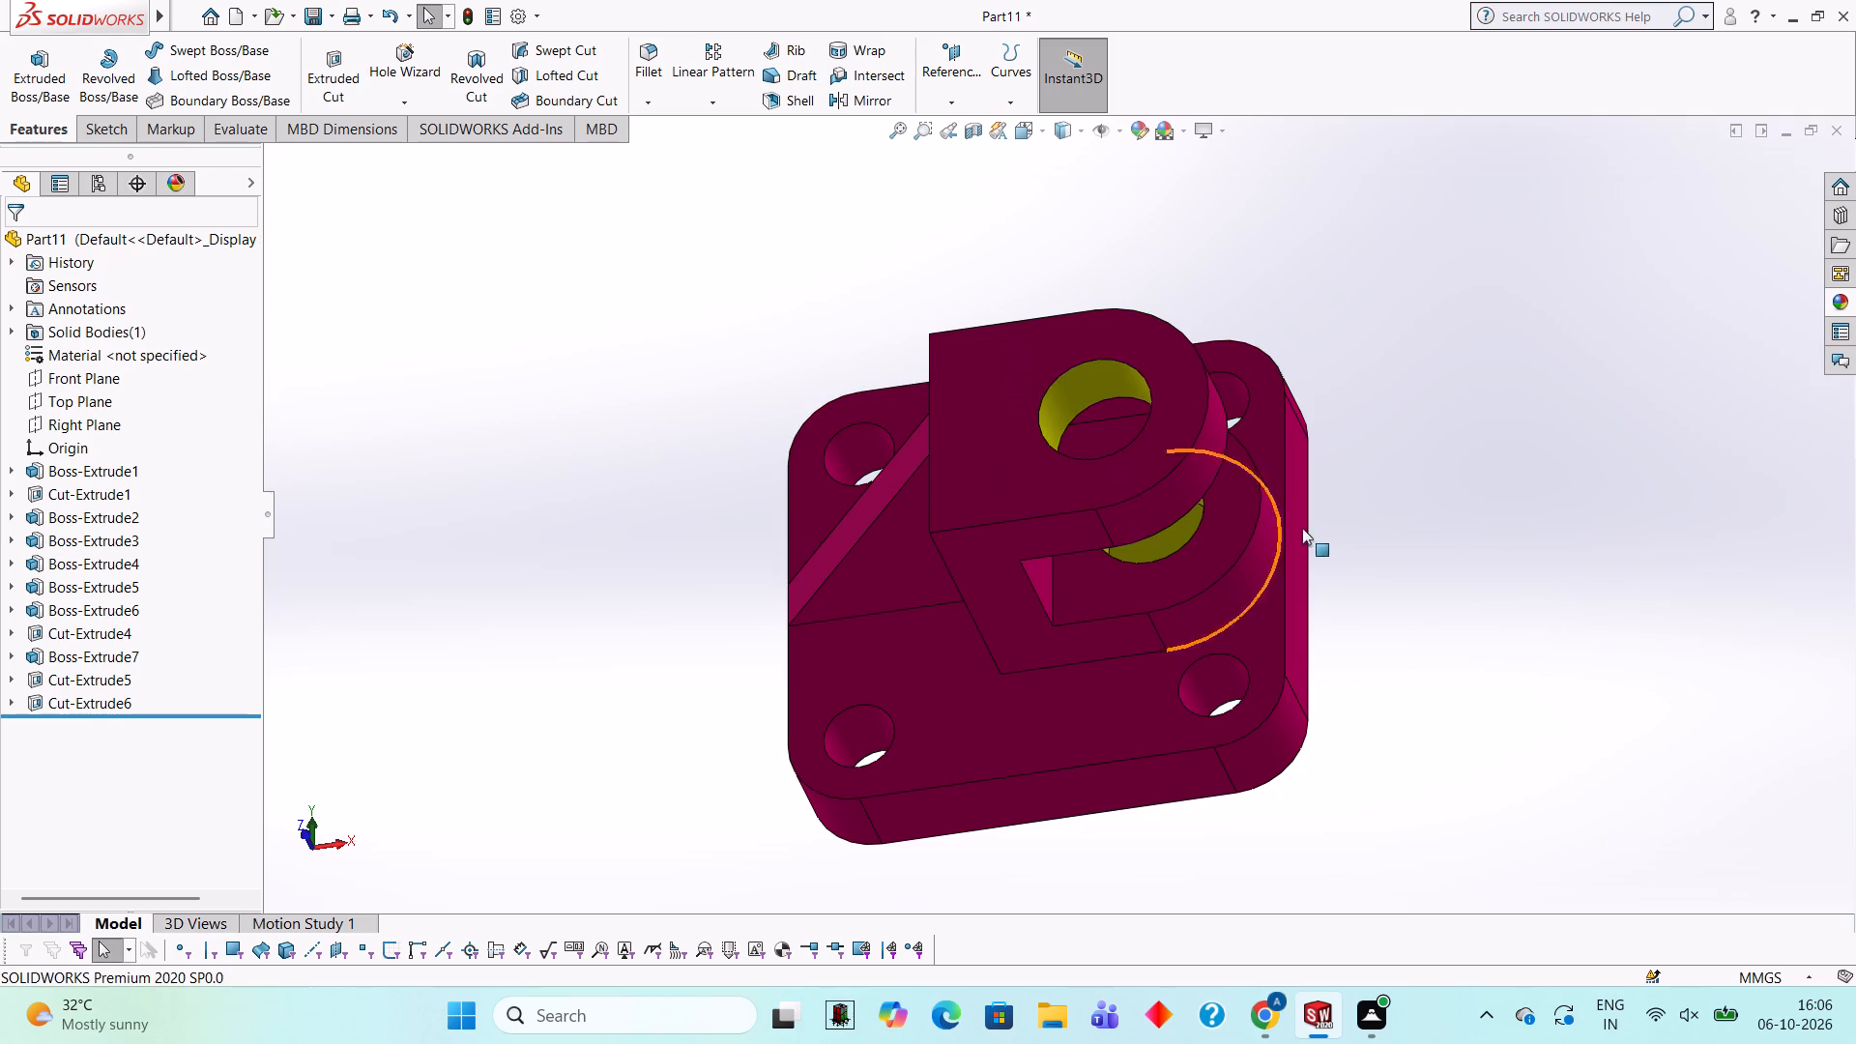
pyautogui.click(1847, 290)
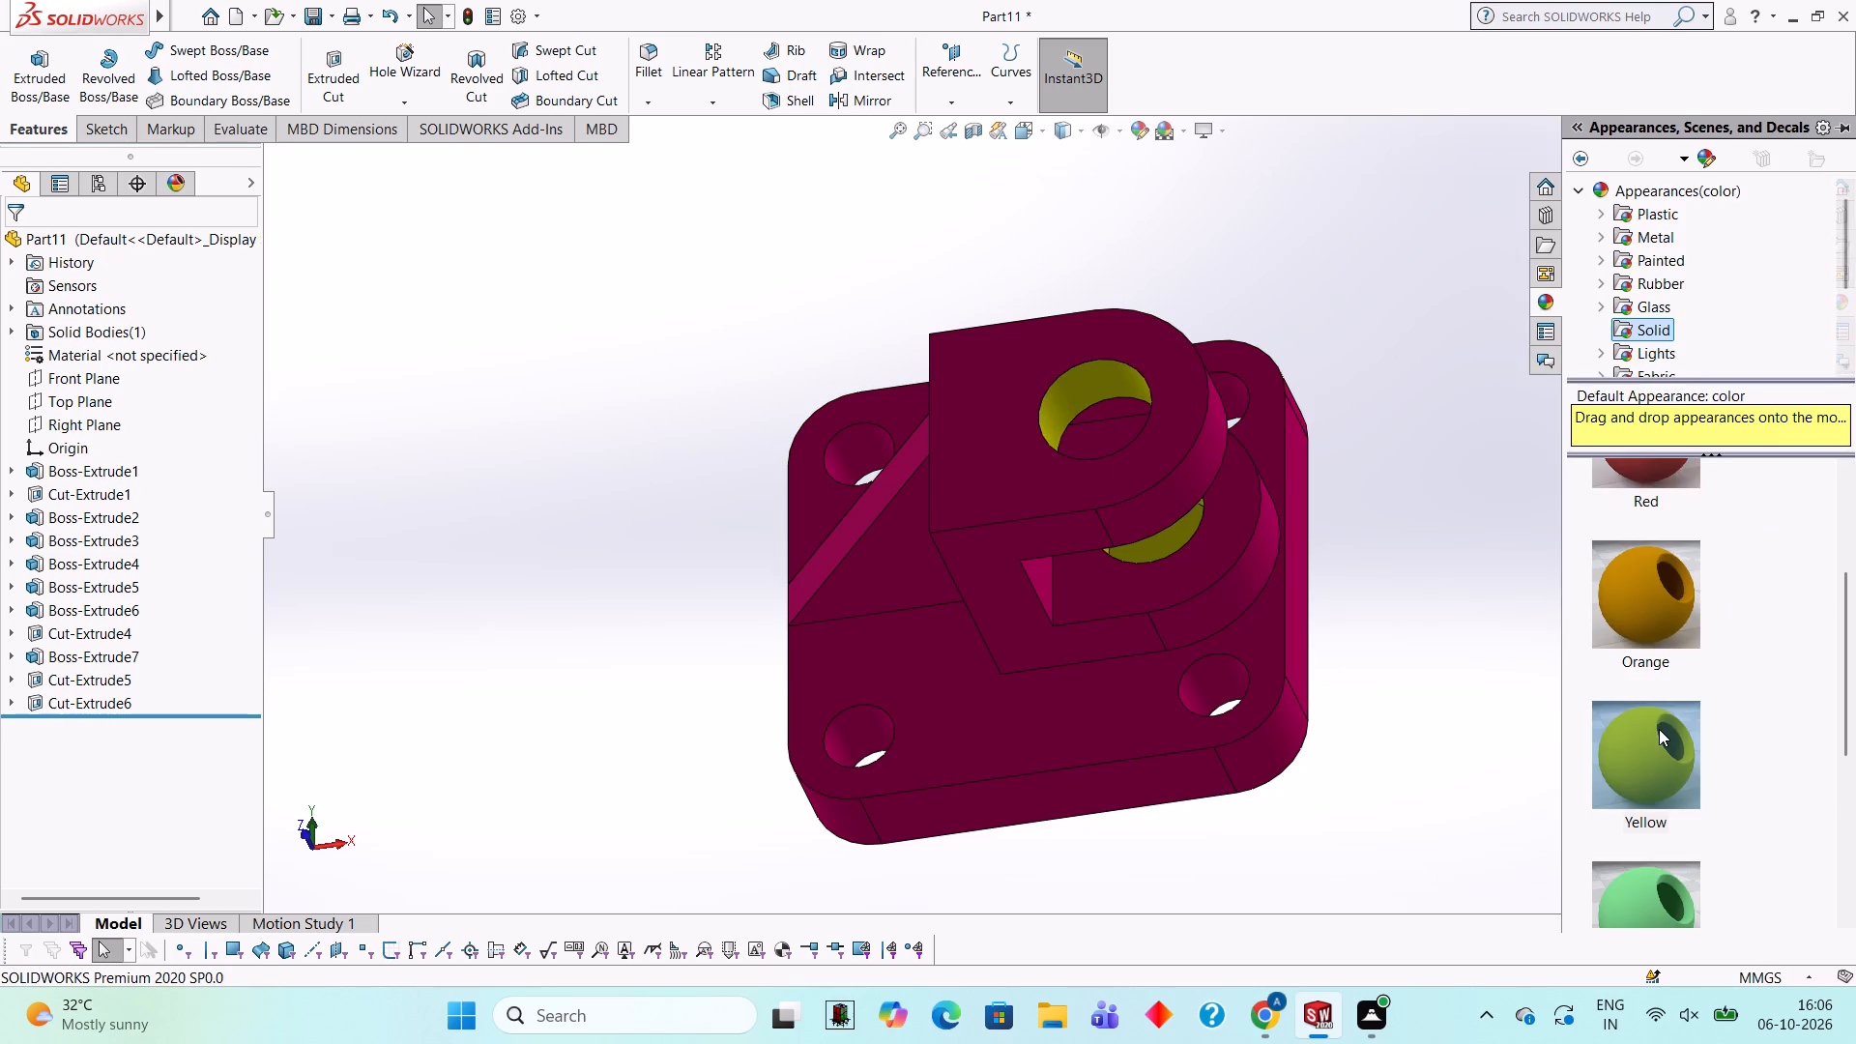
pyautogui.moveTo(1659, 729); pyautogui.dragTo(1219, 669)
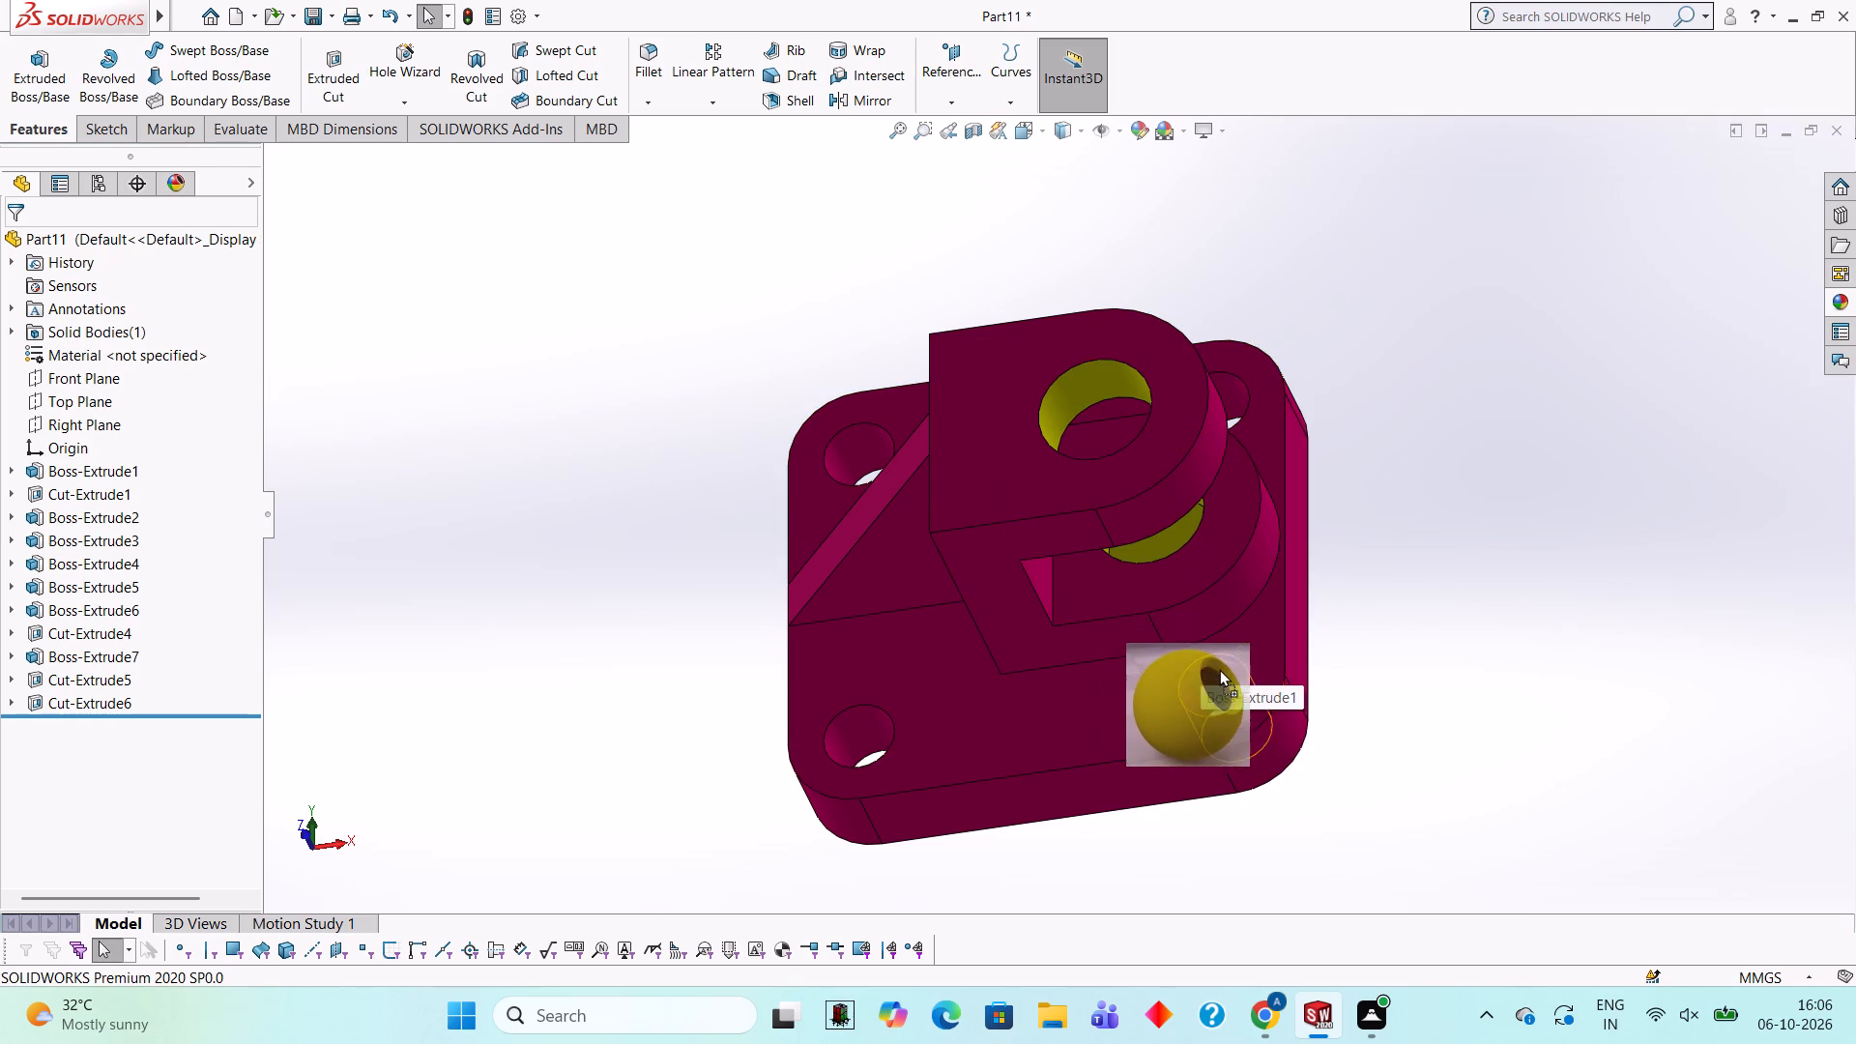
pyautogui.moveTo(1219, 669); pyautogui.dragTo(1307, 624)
# Apply the Yellow solid appearance to the cut feature that forms the plate's four corner holes.
pyautogui.scroll(-3, 1432, 590)
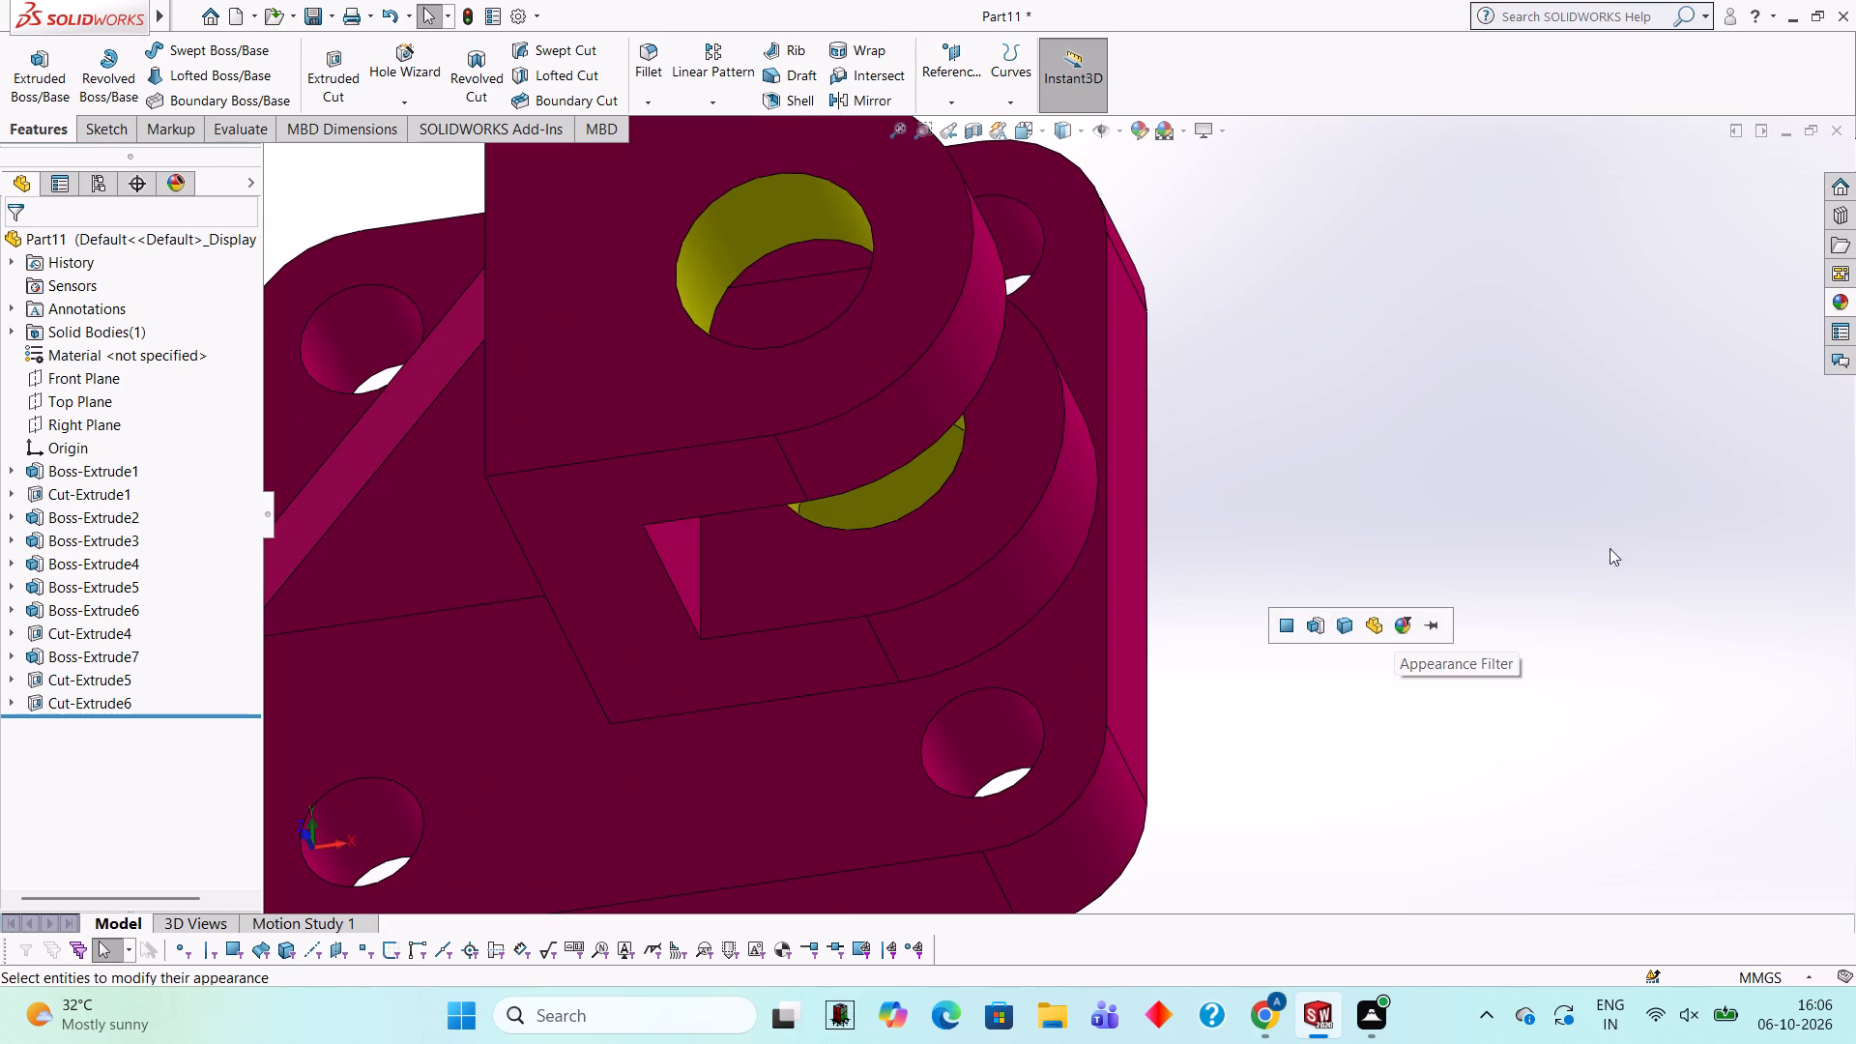
pyautogui.click(1847, 299)
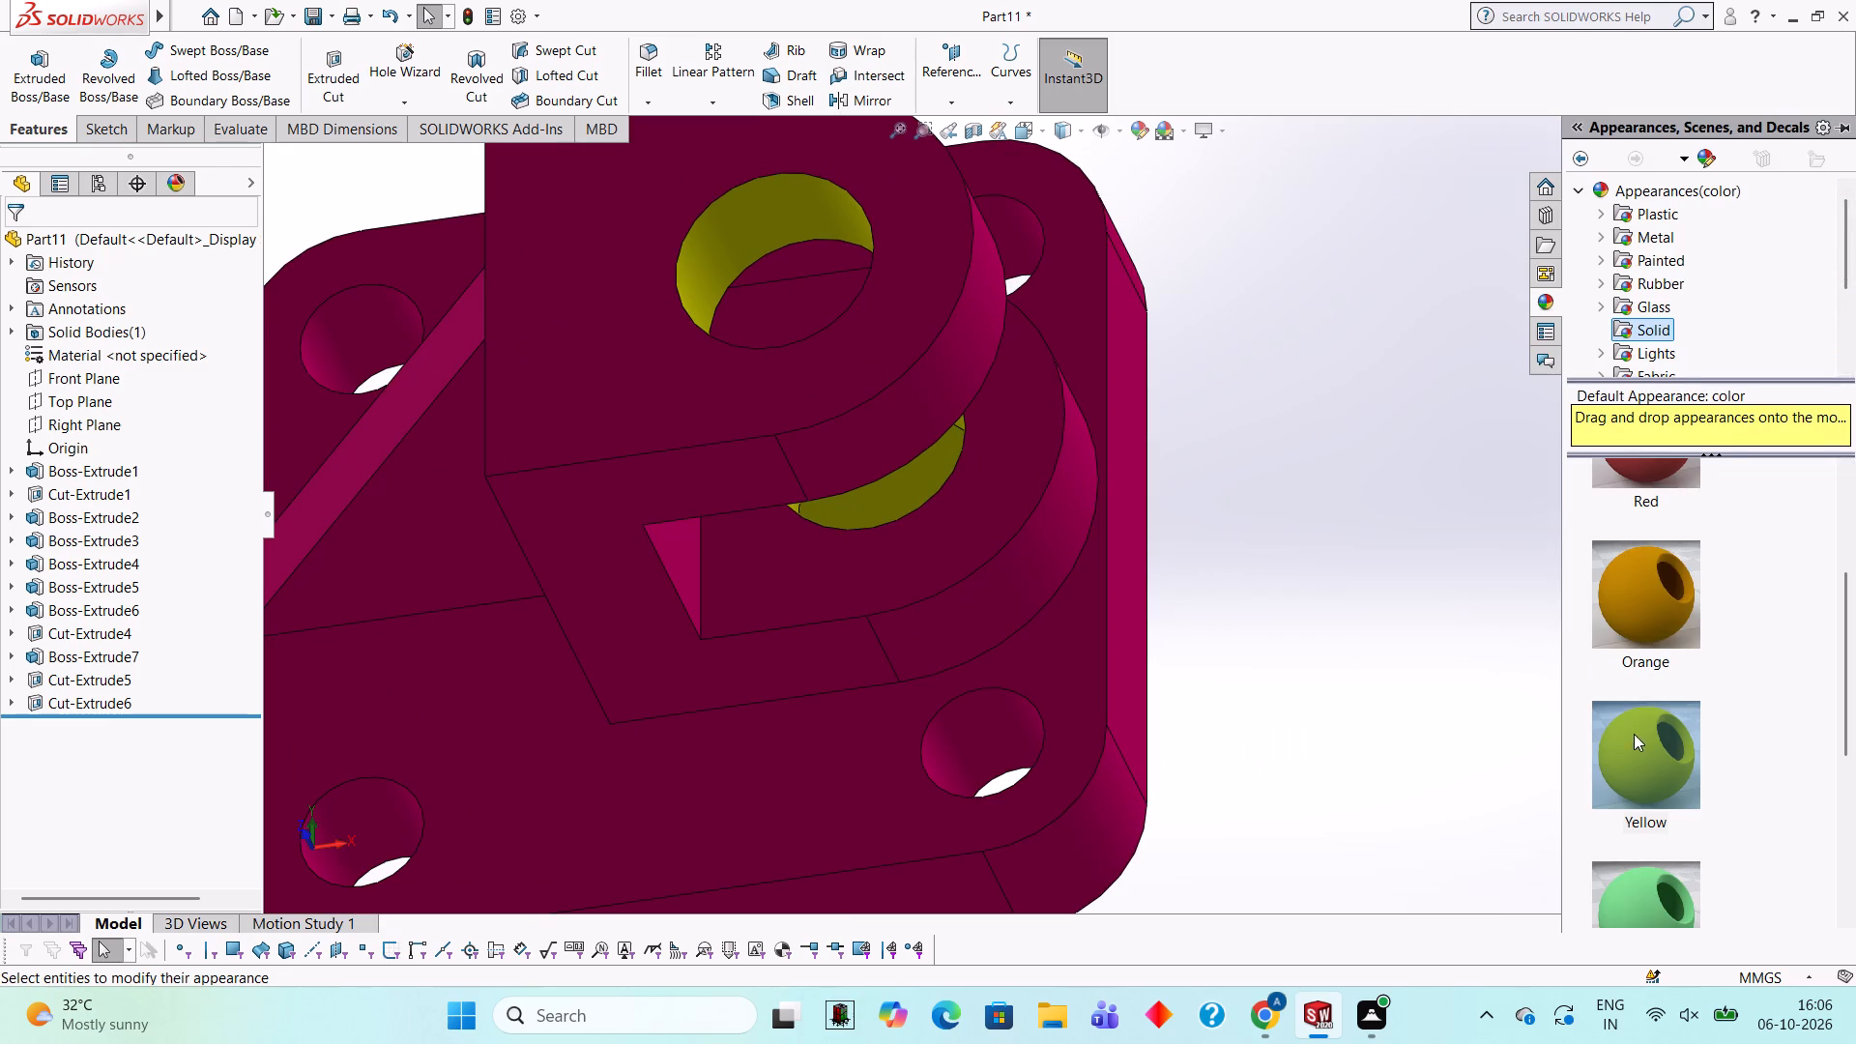
pyautogui.moveTo(1634, 734); pyautogui.dragTo(946, 713)
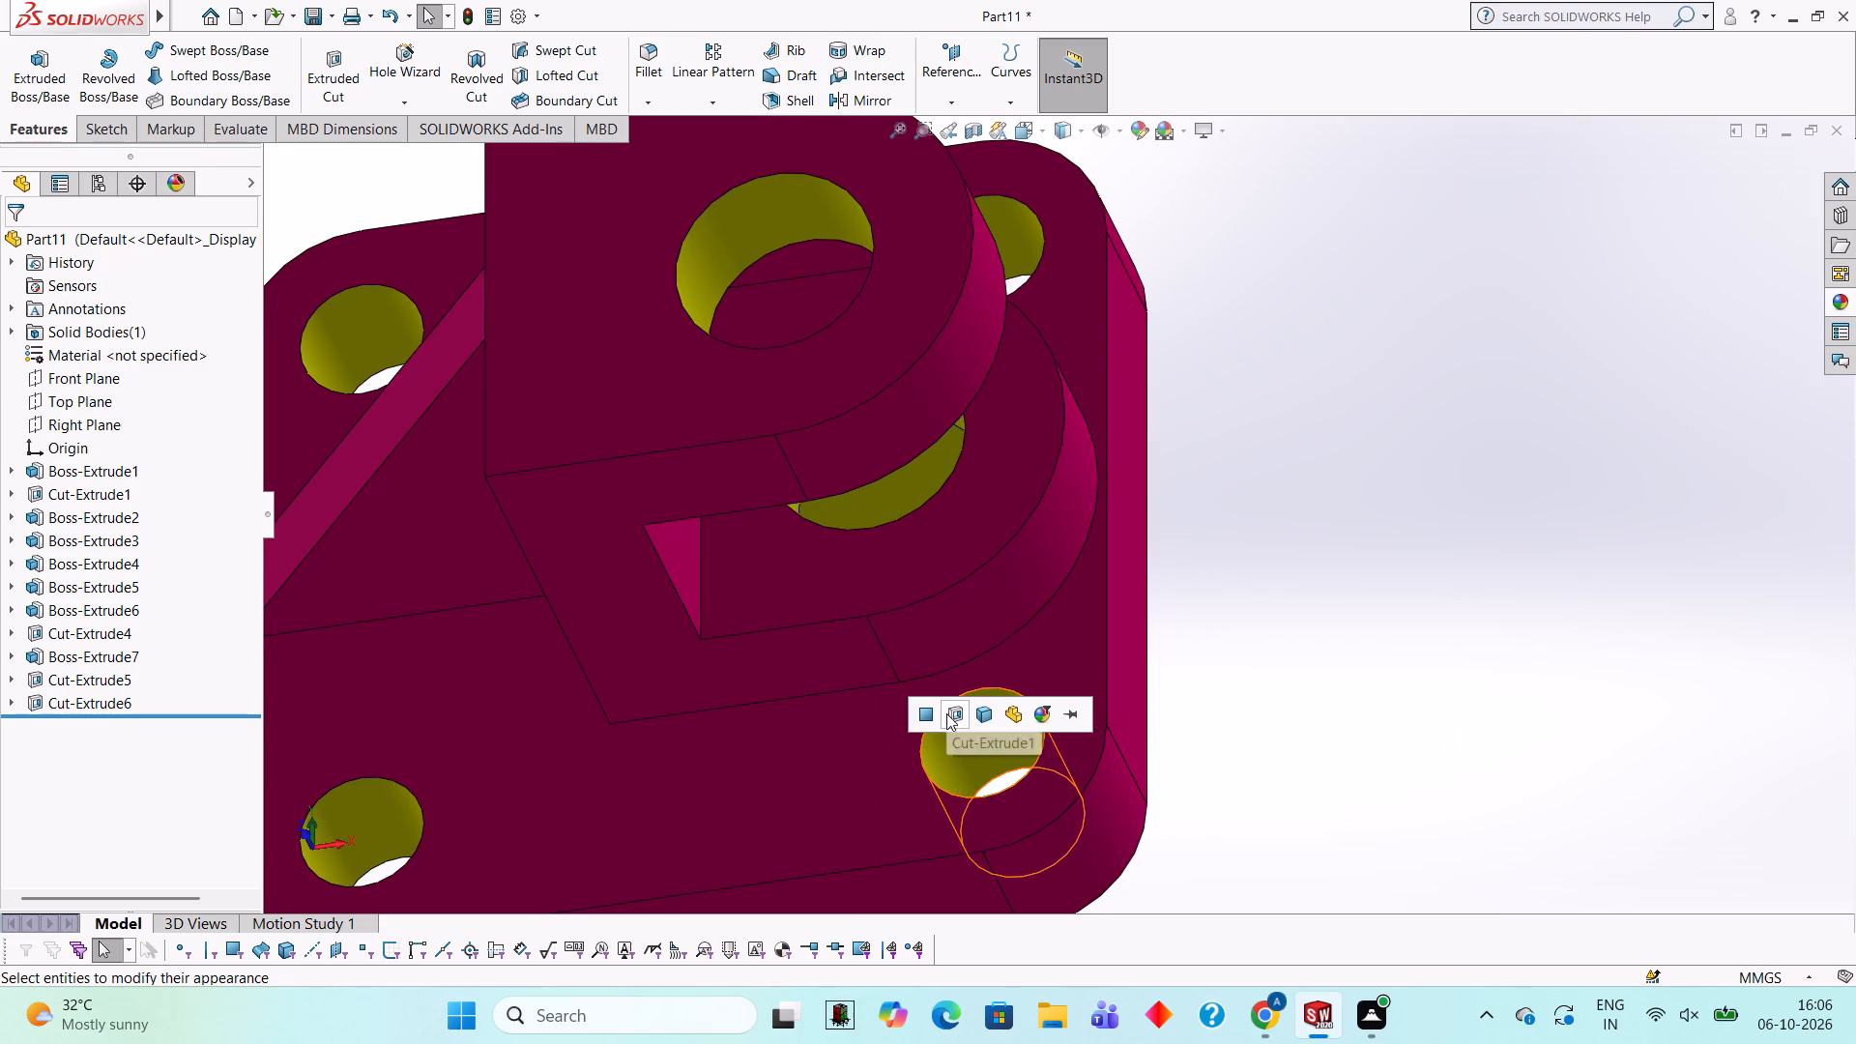
pyautogui.click(946, 713)
# Apply the Yellow solid appearance to the triangular cut feature Cut-Extrude5 on one side of the central rib.
pyautogui.scroll(4, 946, 713)
pyautogui.scroll(-3, 1033, 537)
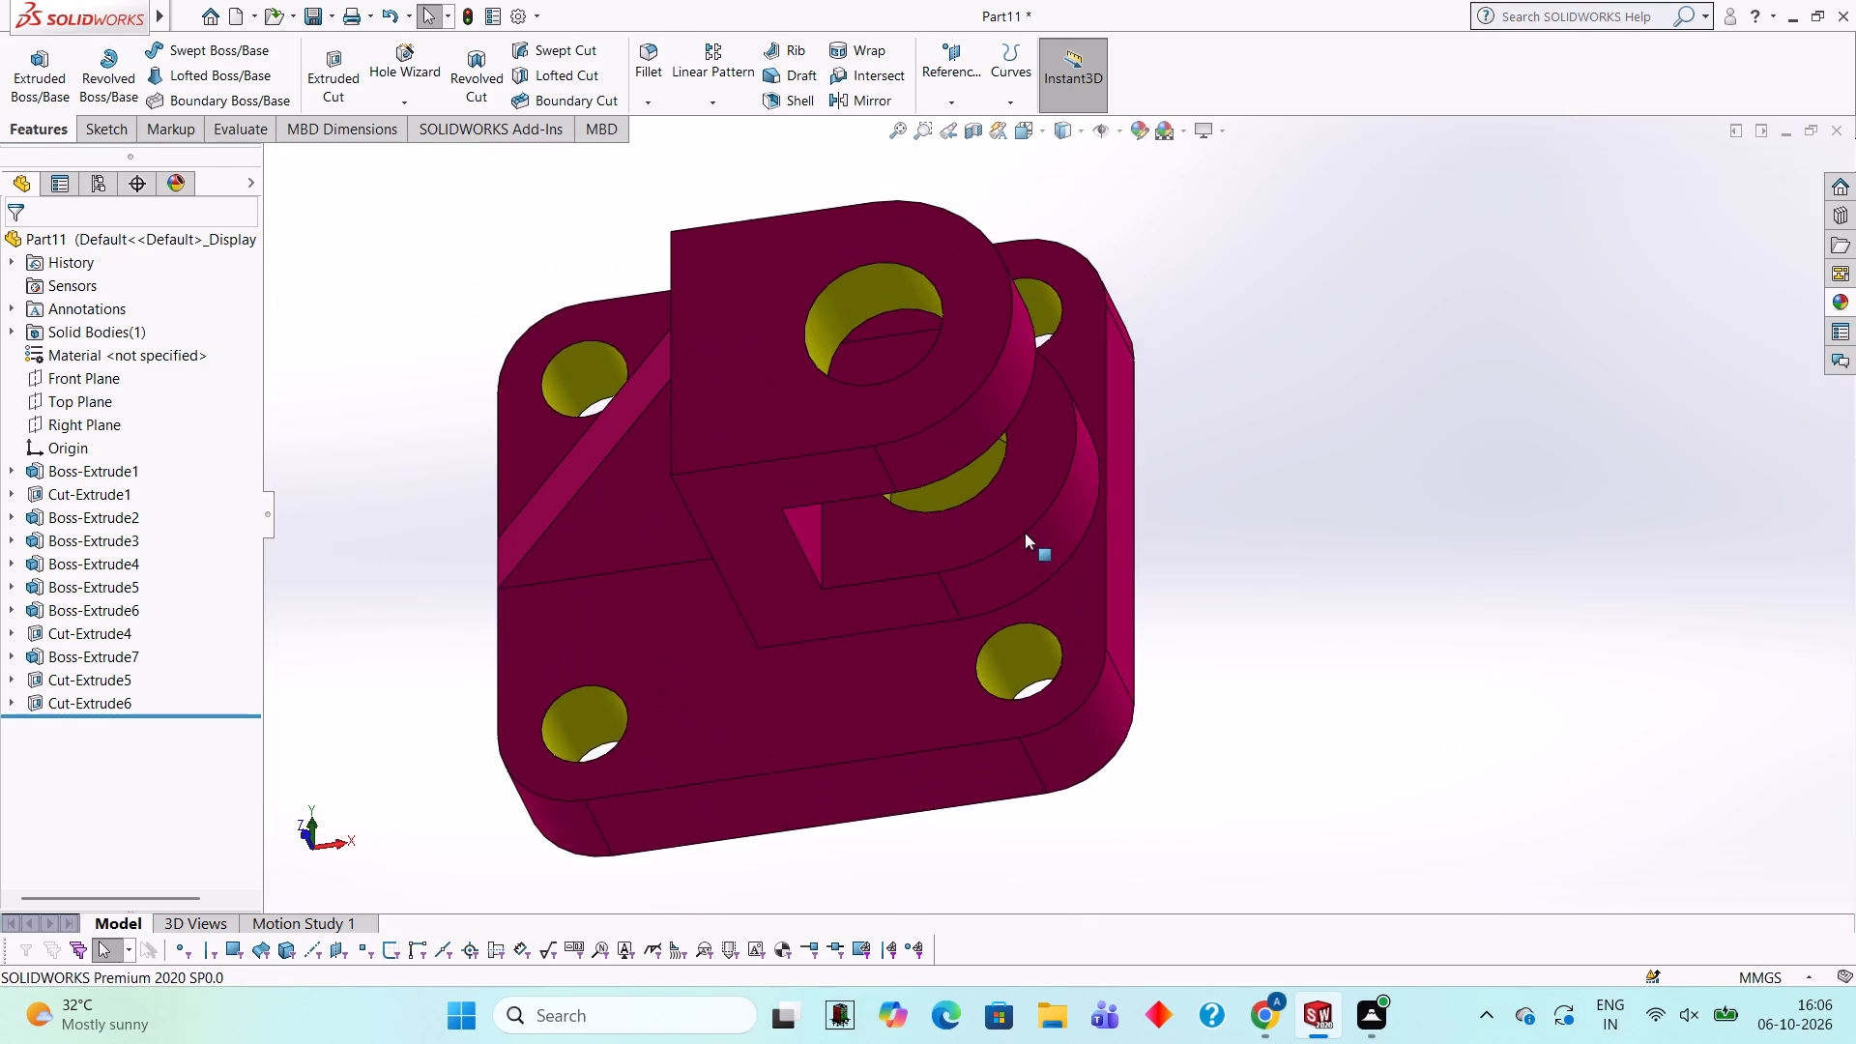
pyautogui.scroll(3, 809, 549)
pyautogui.moveTo(729, 514); pyautogui.dragTo(789, 425, button='middle')
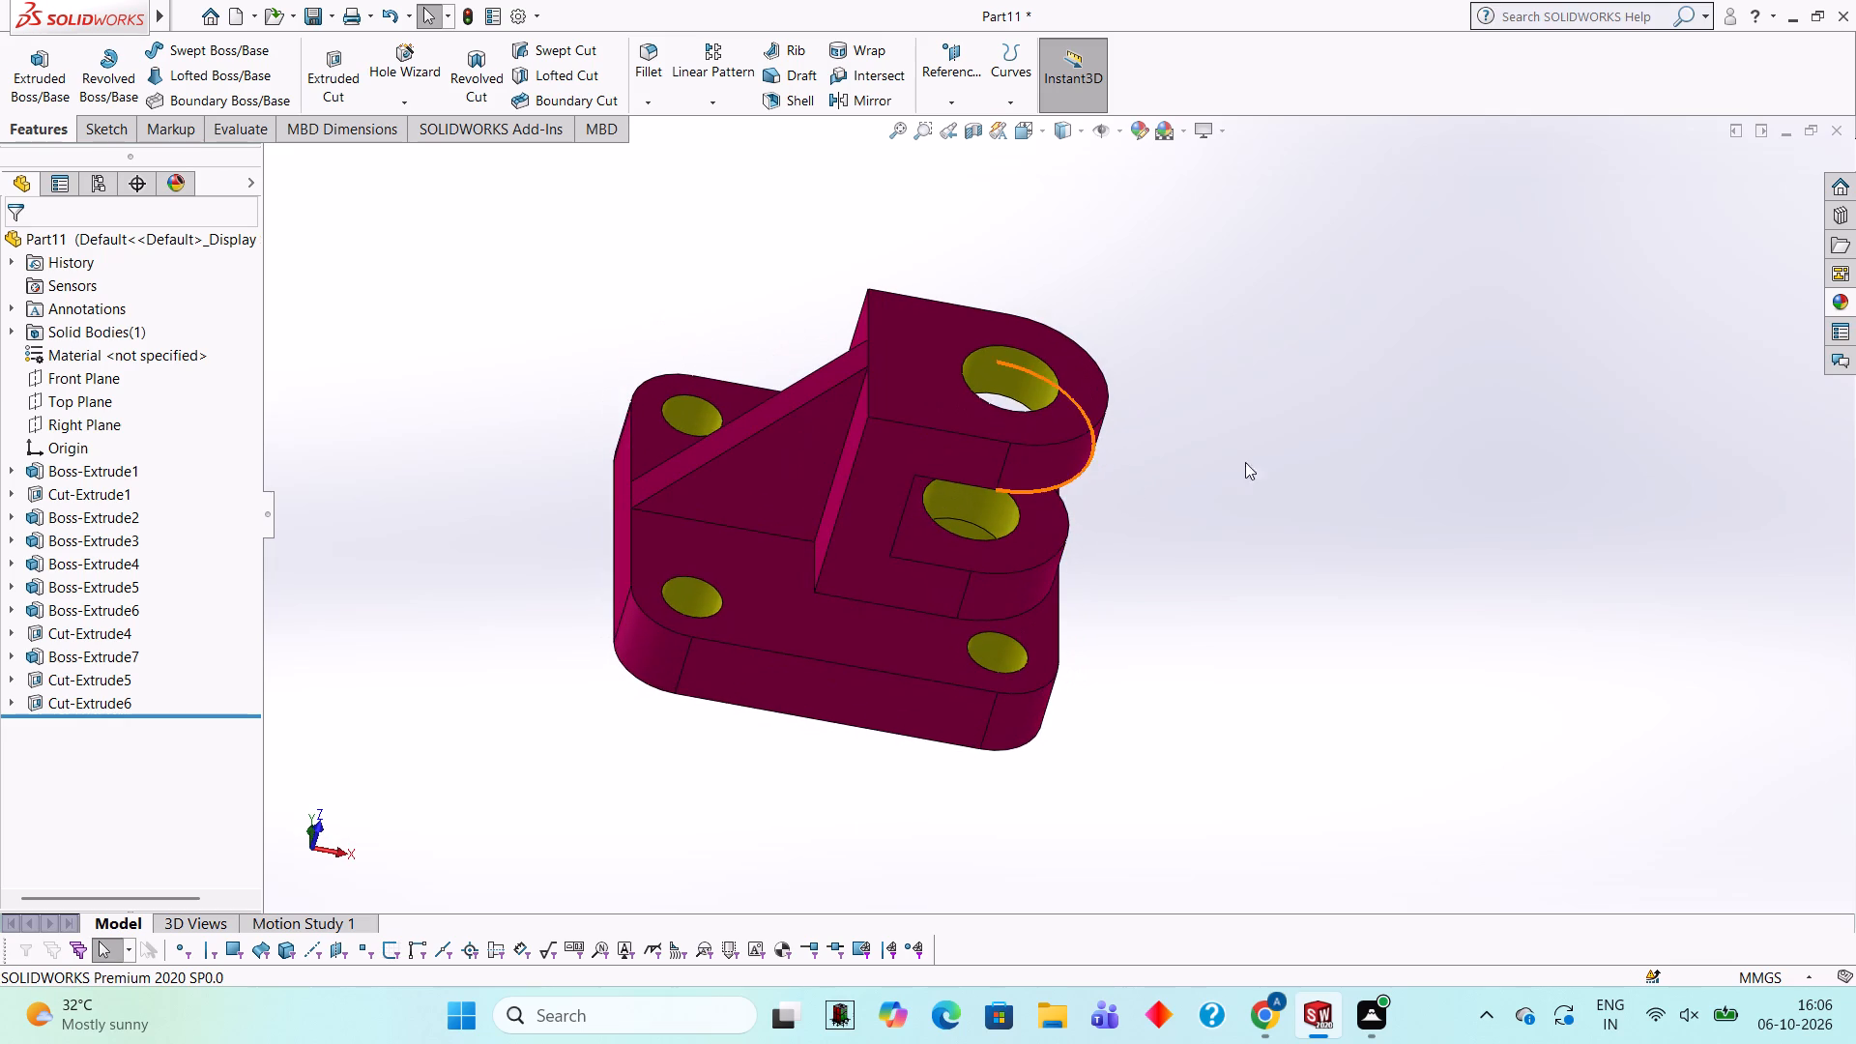
pyautogui.click(1840, 300)
pyautogui.moveTo(1632, 724); pyautogui.dragTo(1534, 726)
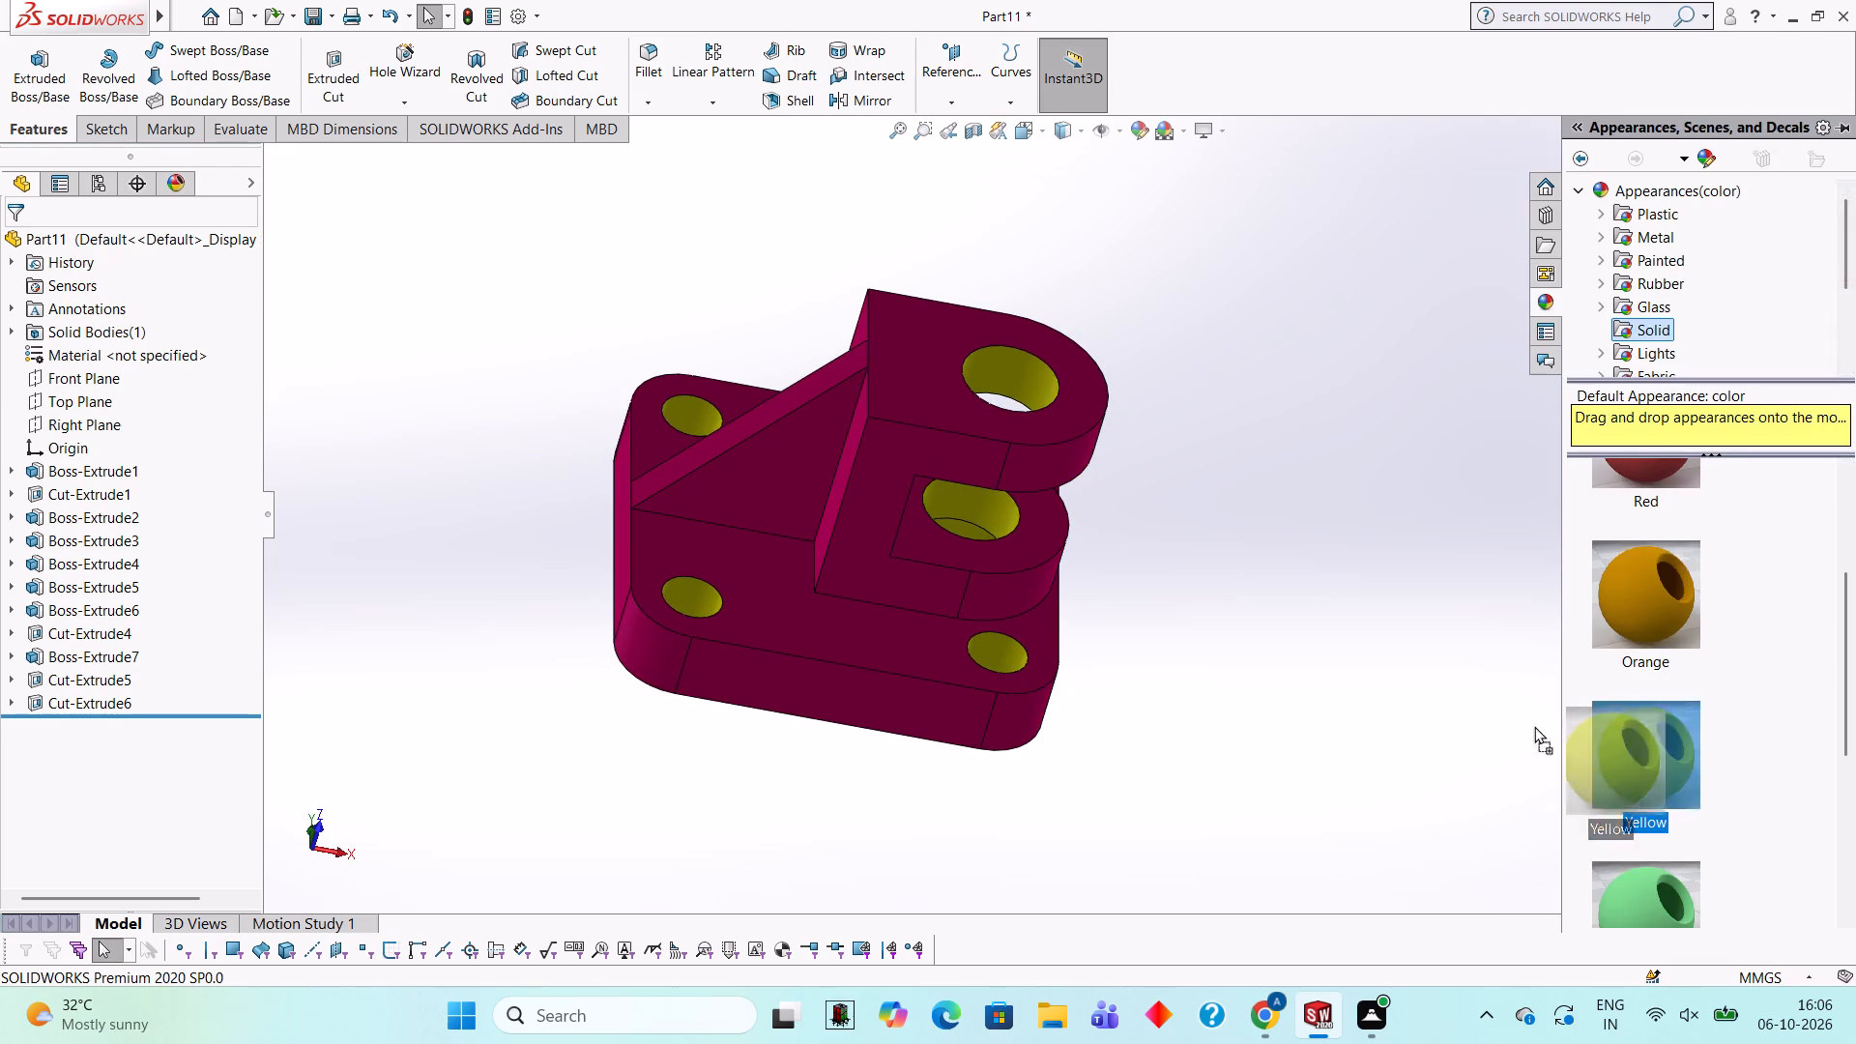
pyautogui.moveTo(1534, 726); pyautogui.dragTo(771, 448)
pyautogui.click(771, 448)
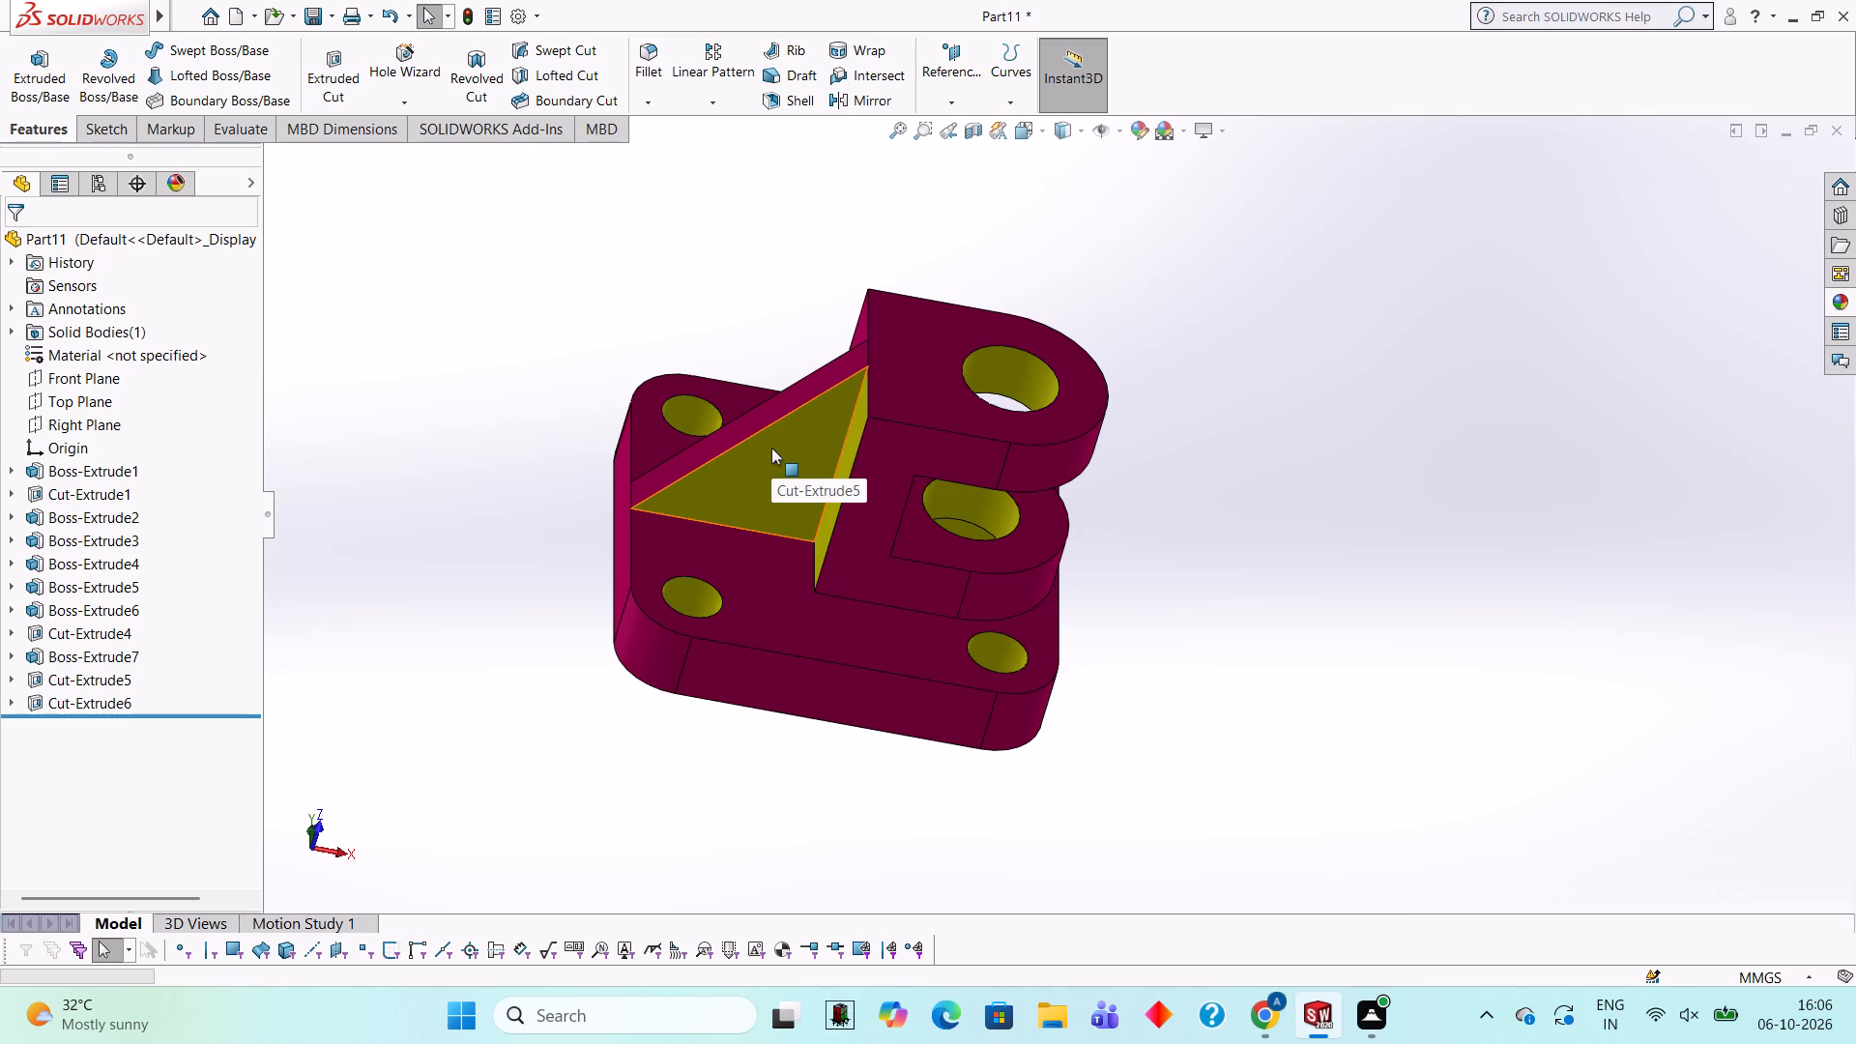
# Apply the Yellow solid appearance to the triangular cut feature Cut-Extrude6 on the opposite side of the rib.
pyautogui.moveTo(1112, 383); pyautogui.dragTo(1205, 751, button='middle')
pyautogui.moveTo(946, 428); pyautogui.dragTo(1029, 539, button='middle')
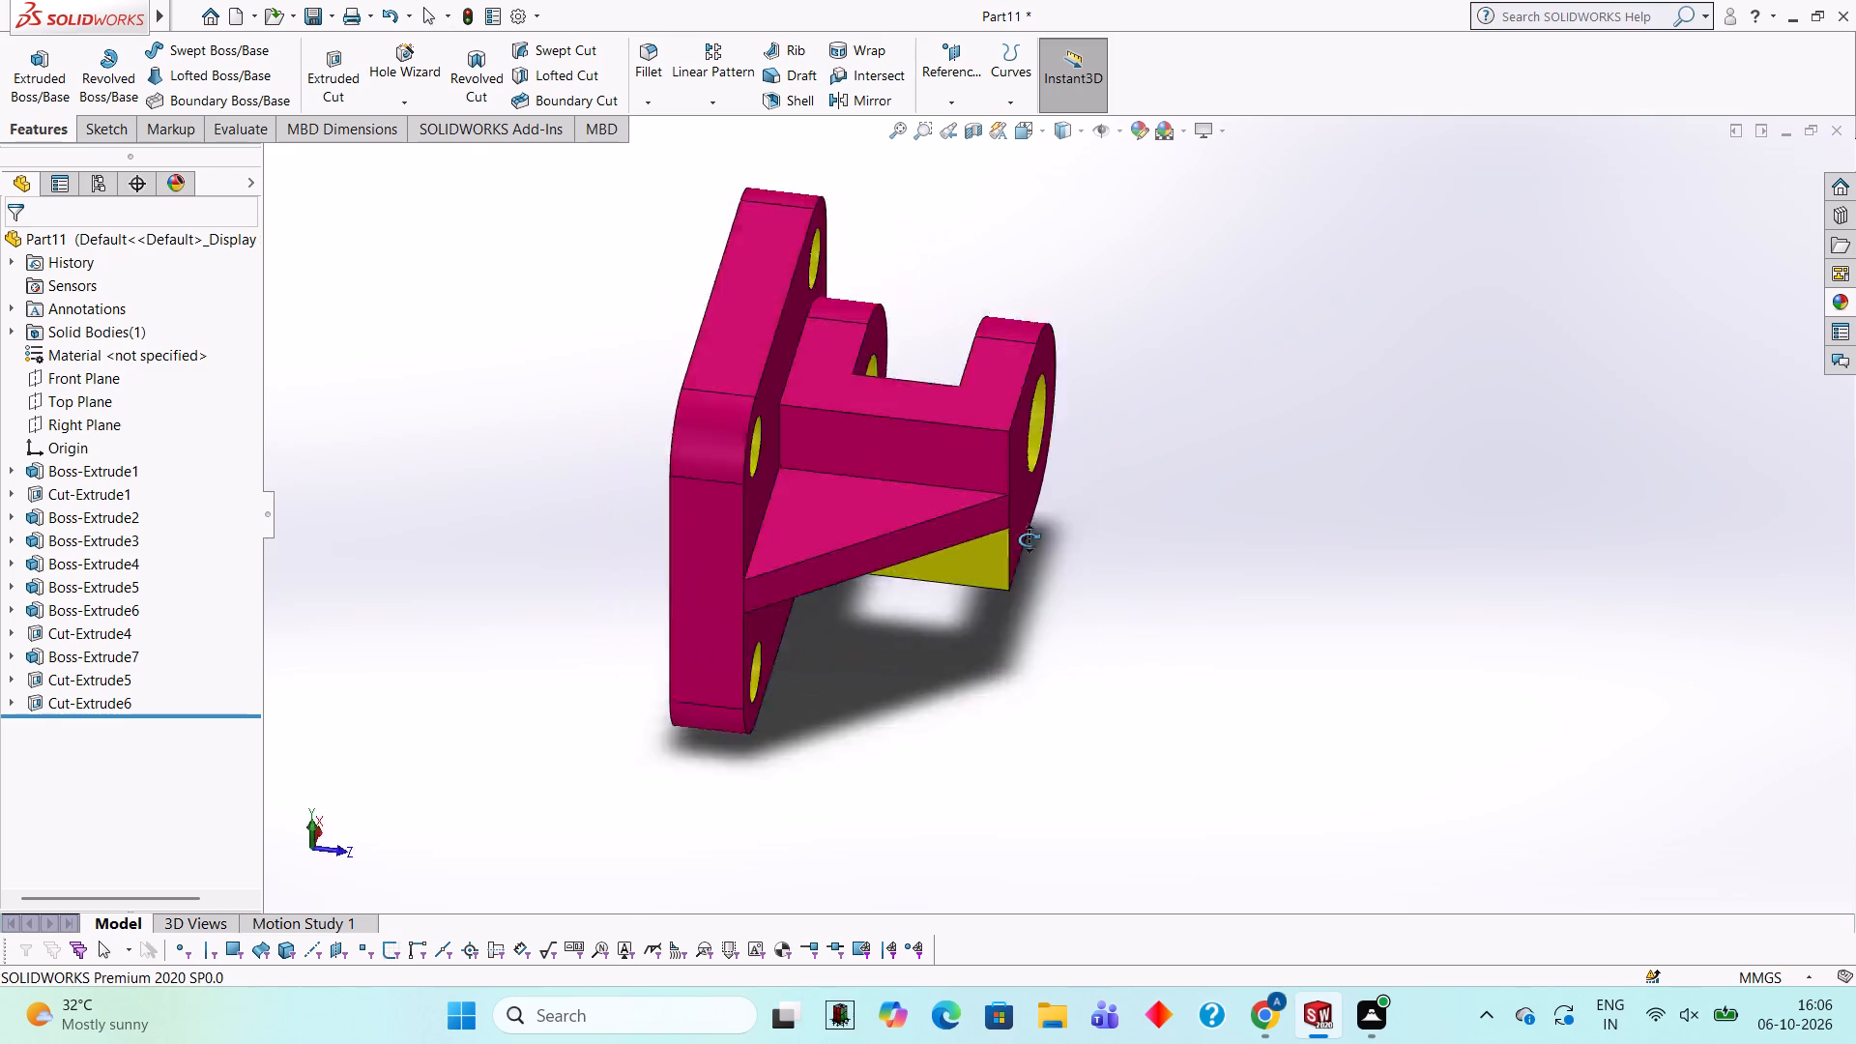
pyautogui.moveTo(1029, 539); pyautogui.dragTo(1128, 601, button='middle')
pyautogui.moveTo(1203, 526); pyautogui.dragTo(1134, 516, button='middle')
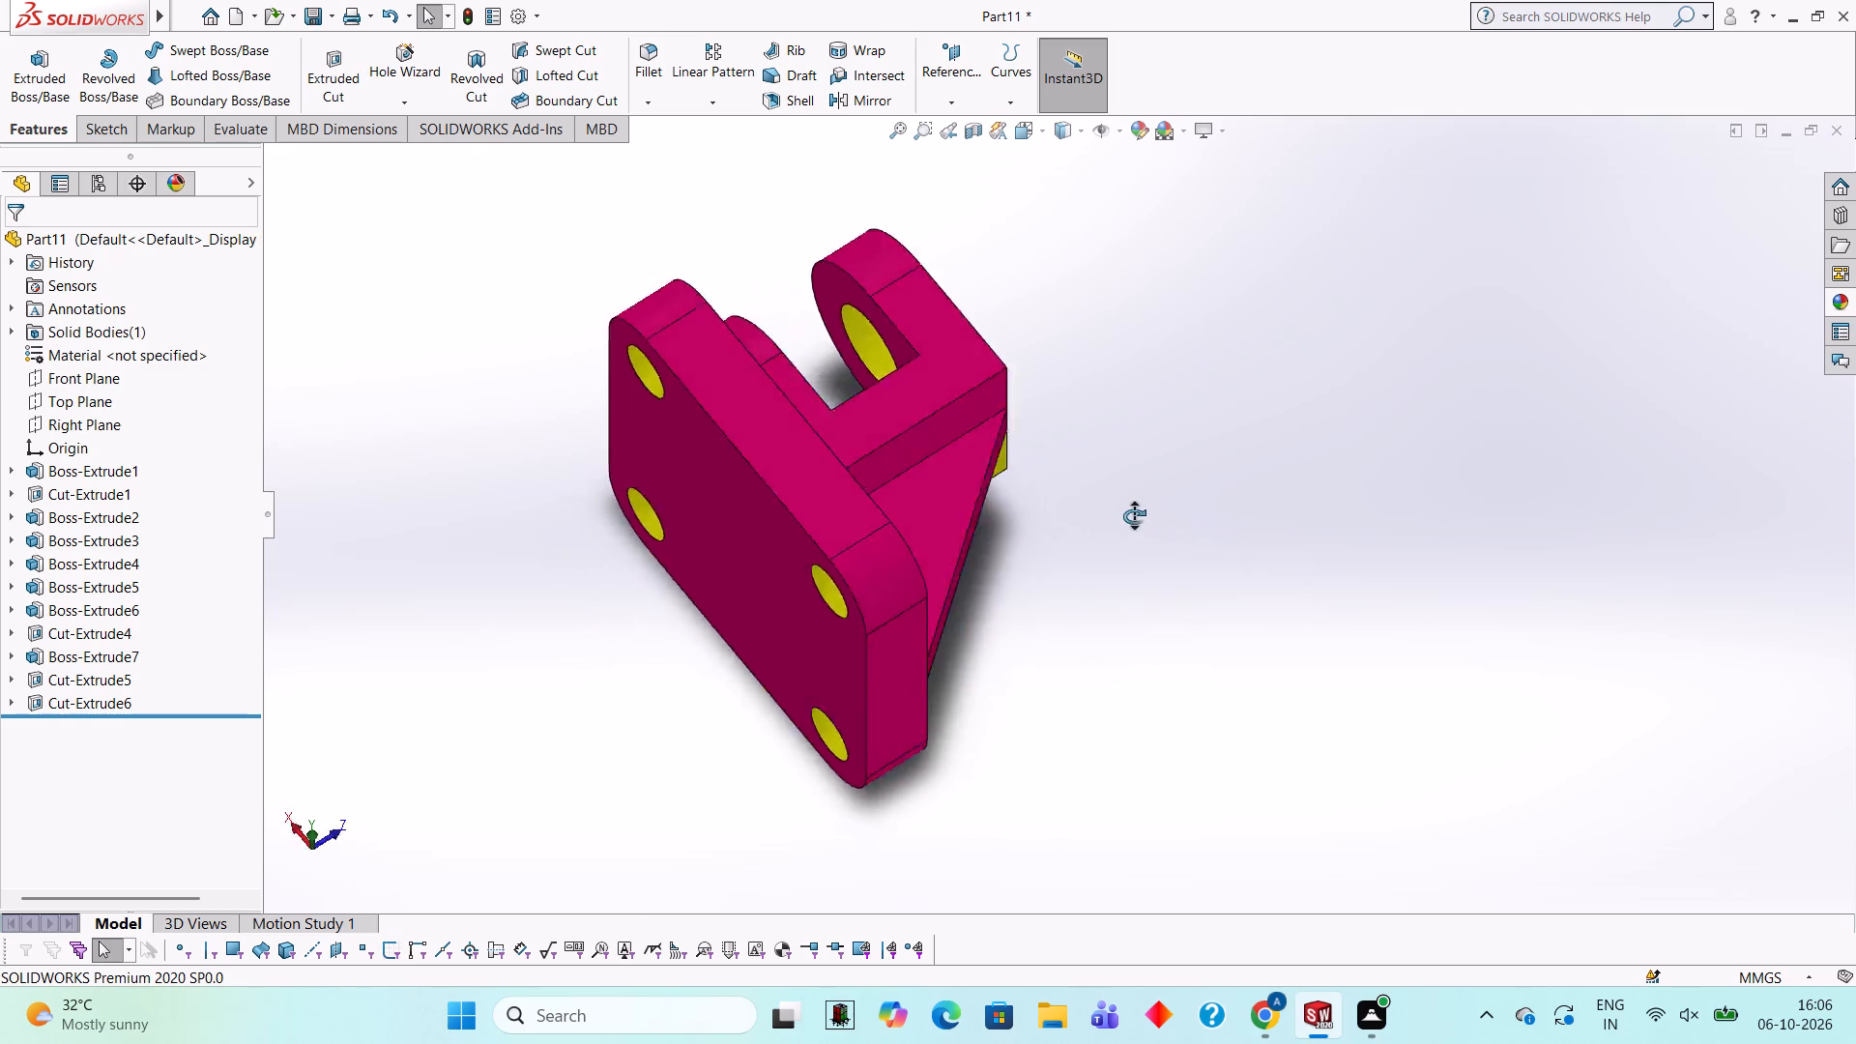
pyautogui.moveTo(1134, 516); pyautogui.dragTo(1031, 327, button='middle')
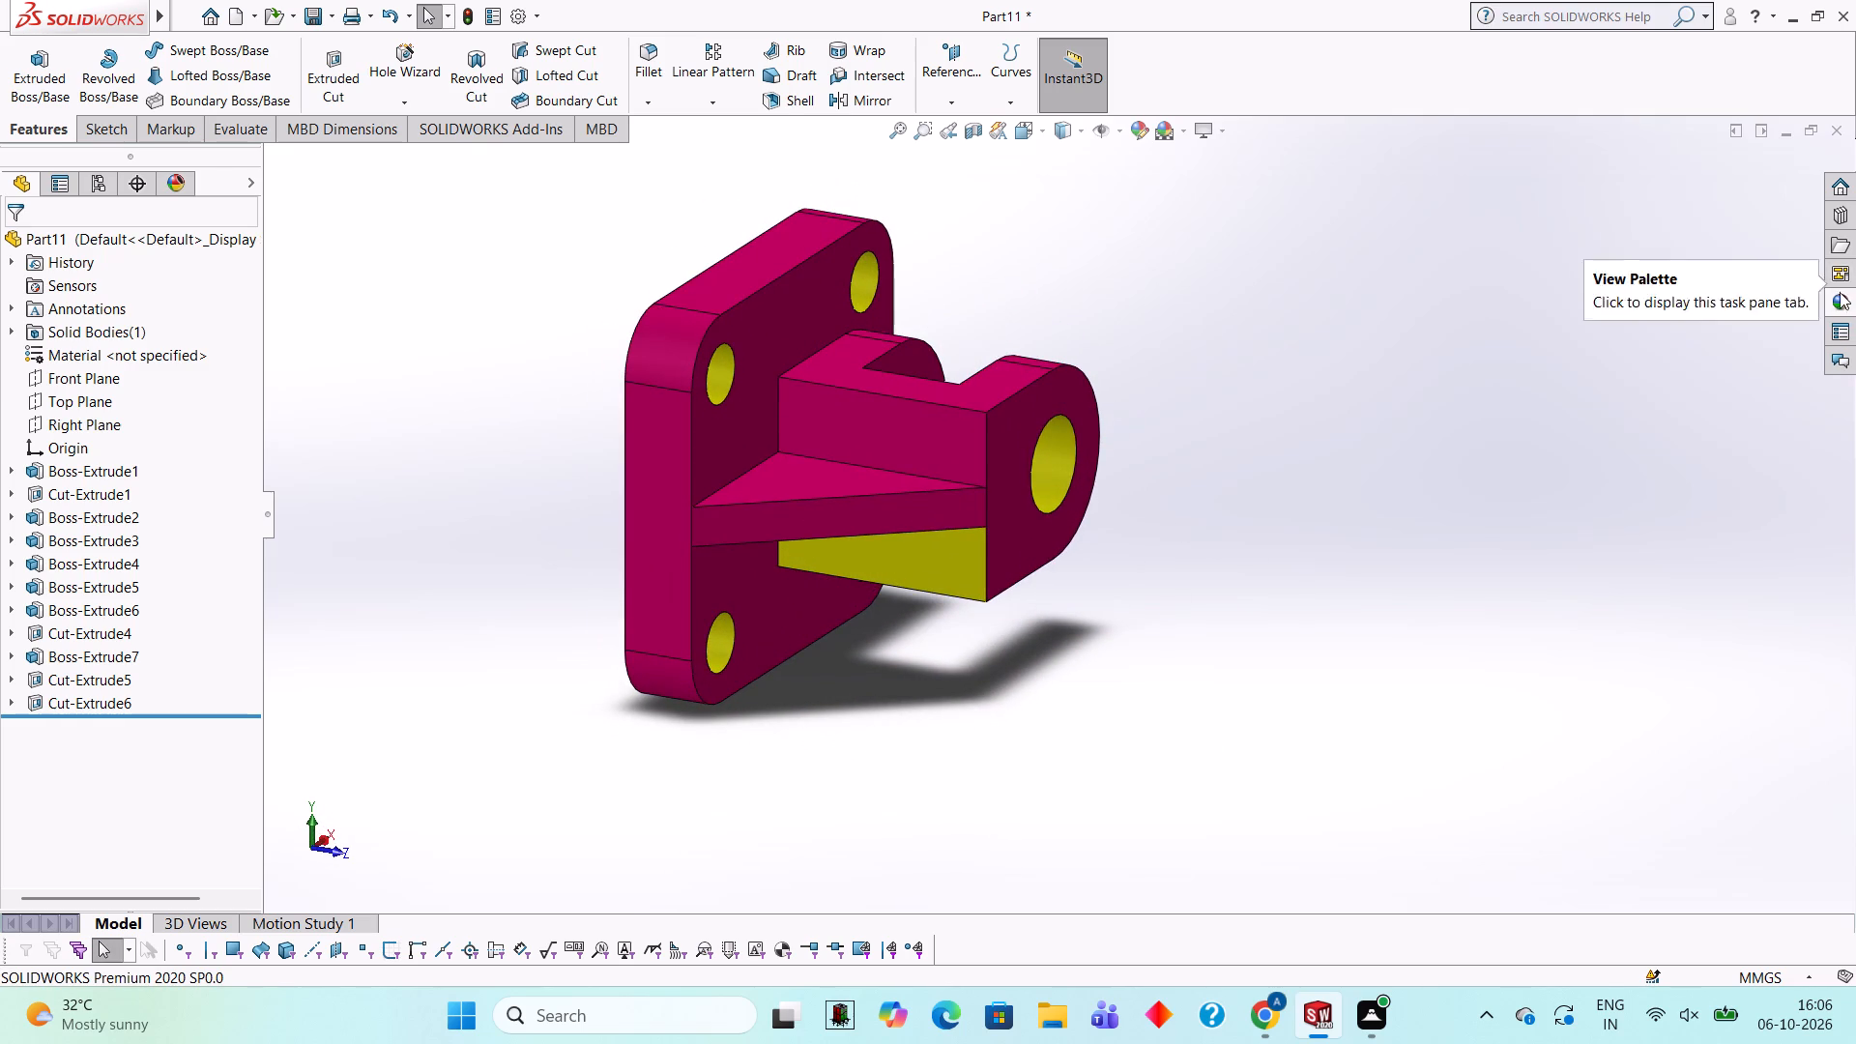
pyautogui.click(1841, 293)
pyautogui.moveTo(1661, 727); pyautogui.dragTo(860, 426)
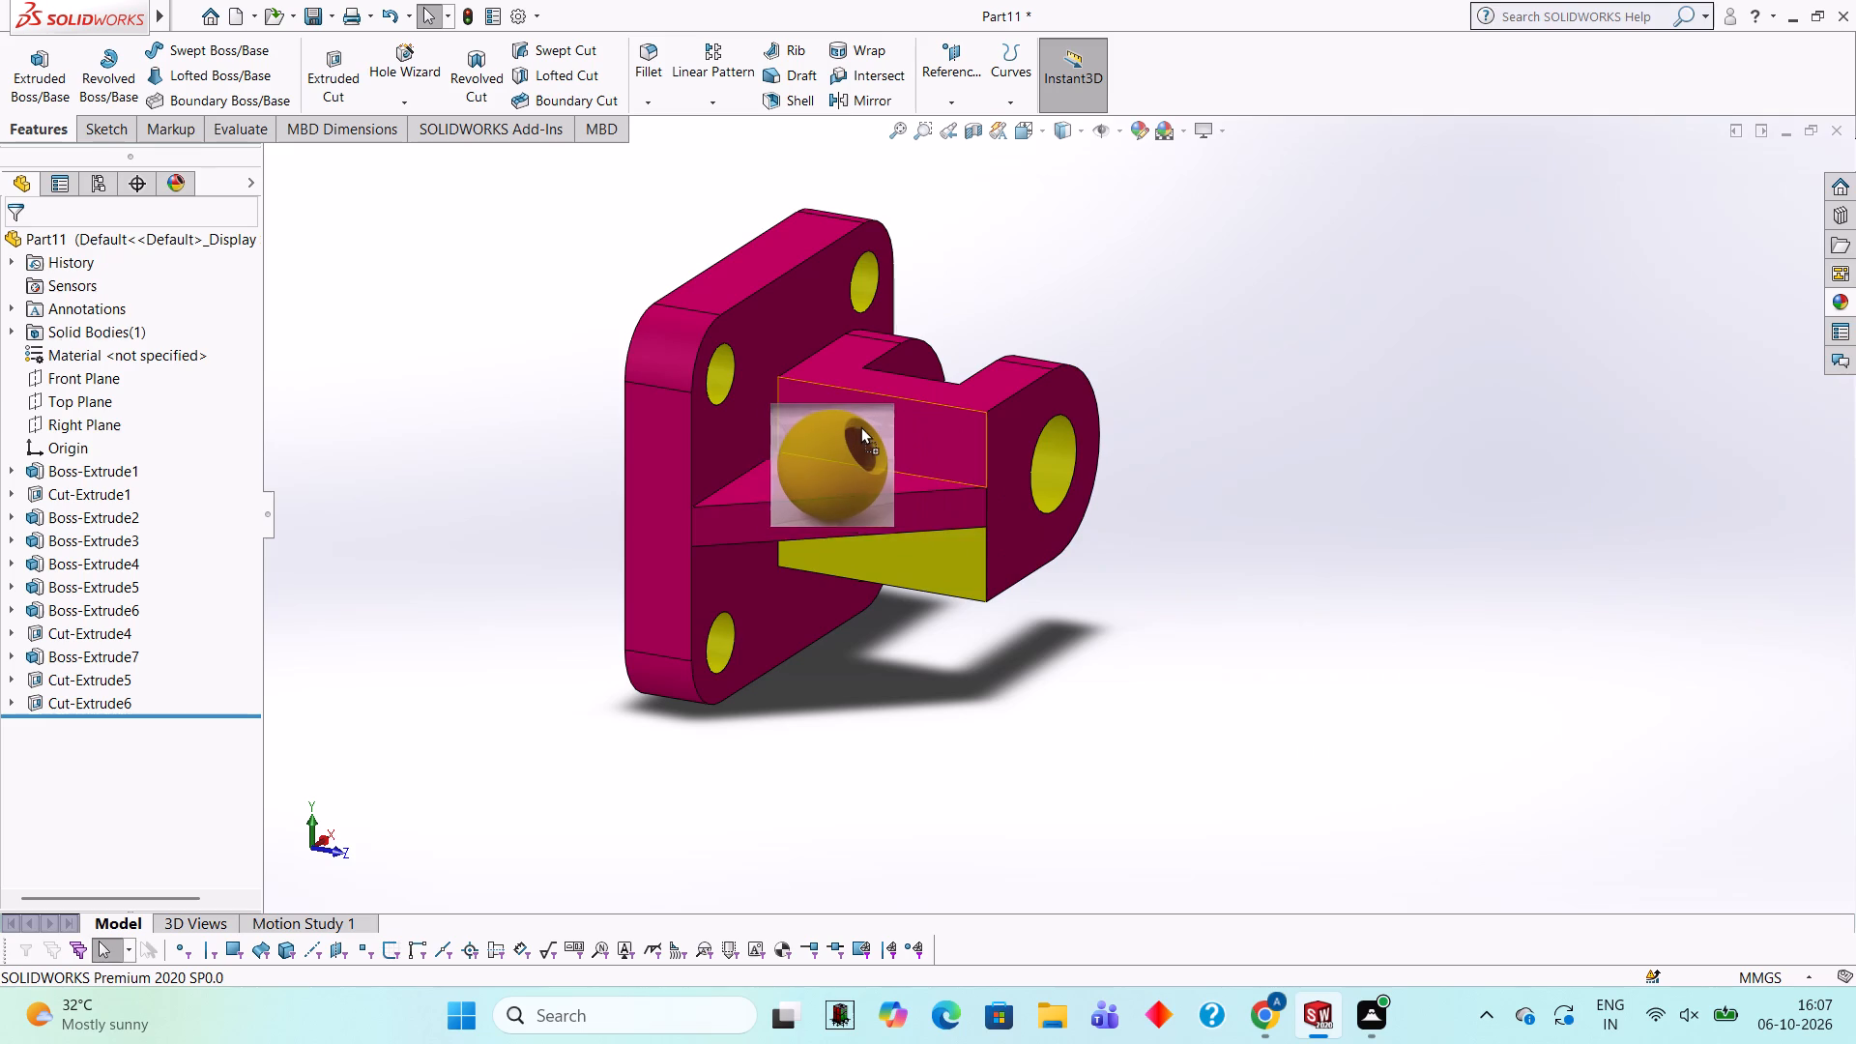
pyautogui.moveTo(860, 426); pyautogui.dragTo(812, 438)
pyautogui.click(795, 438)
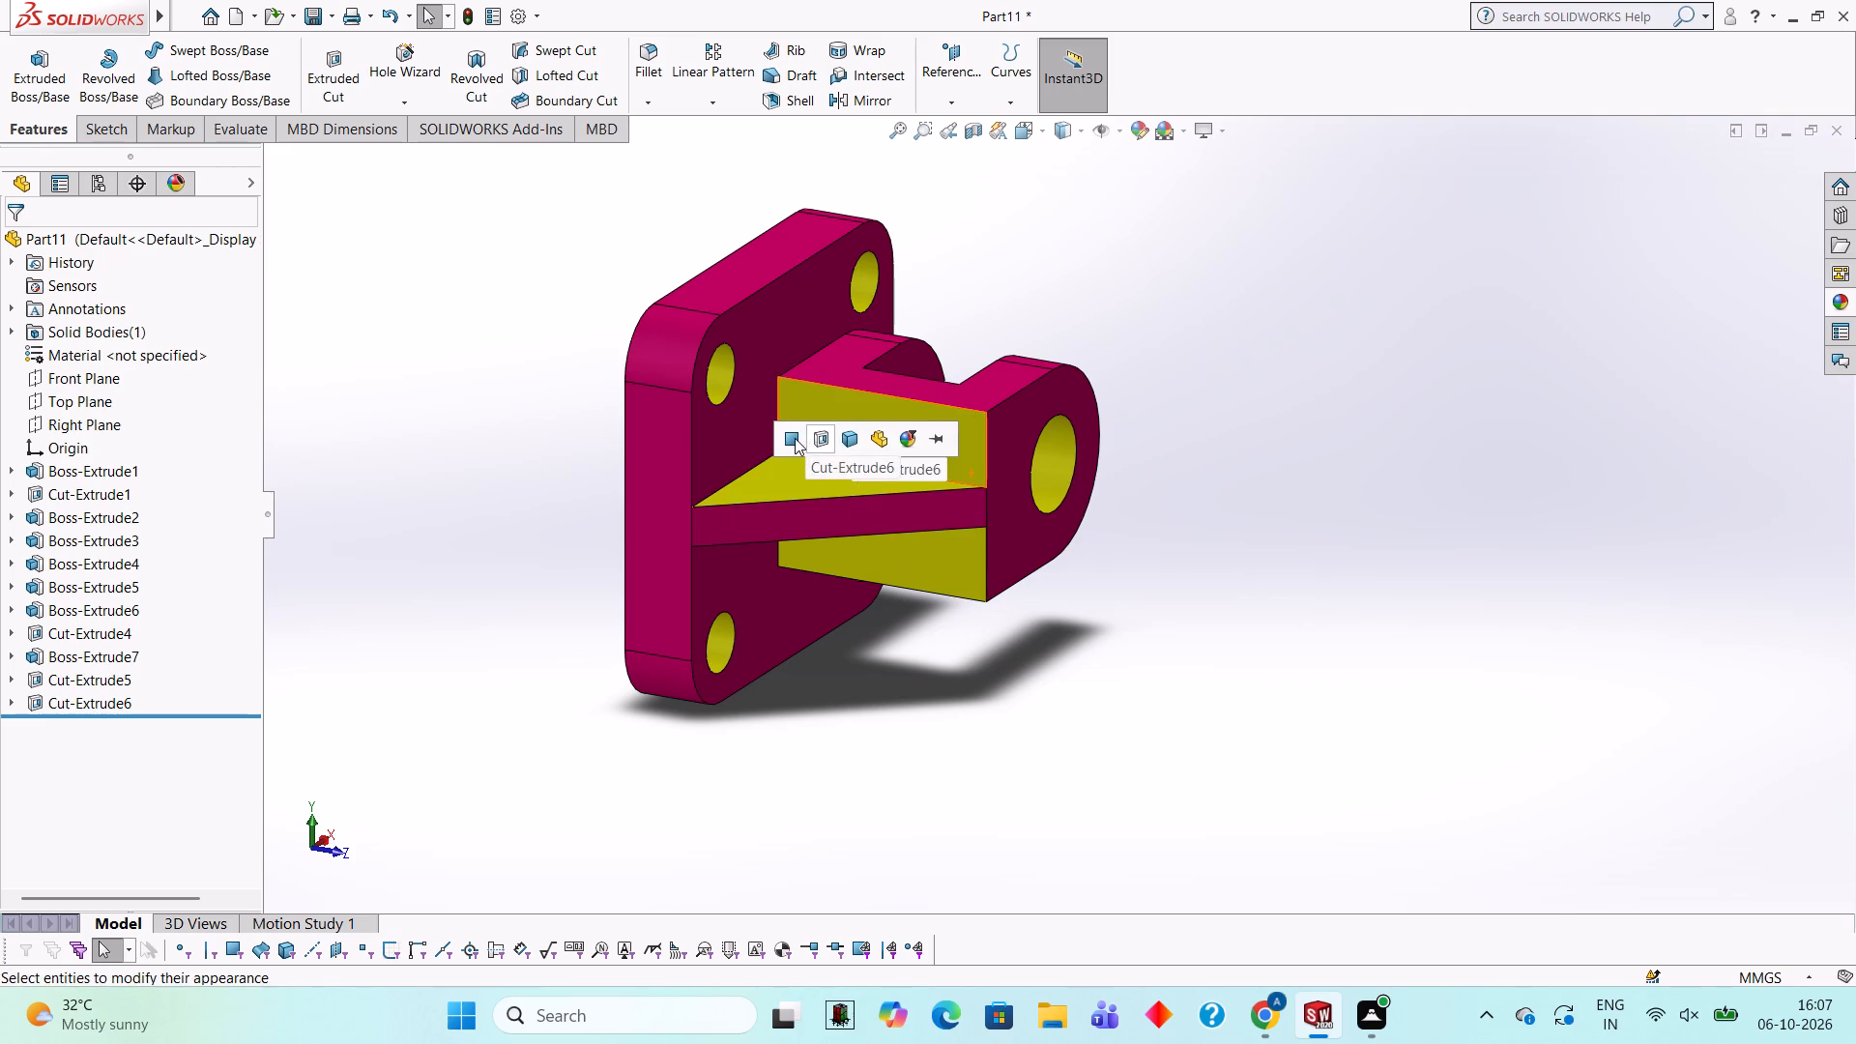
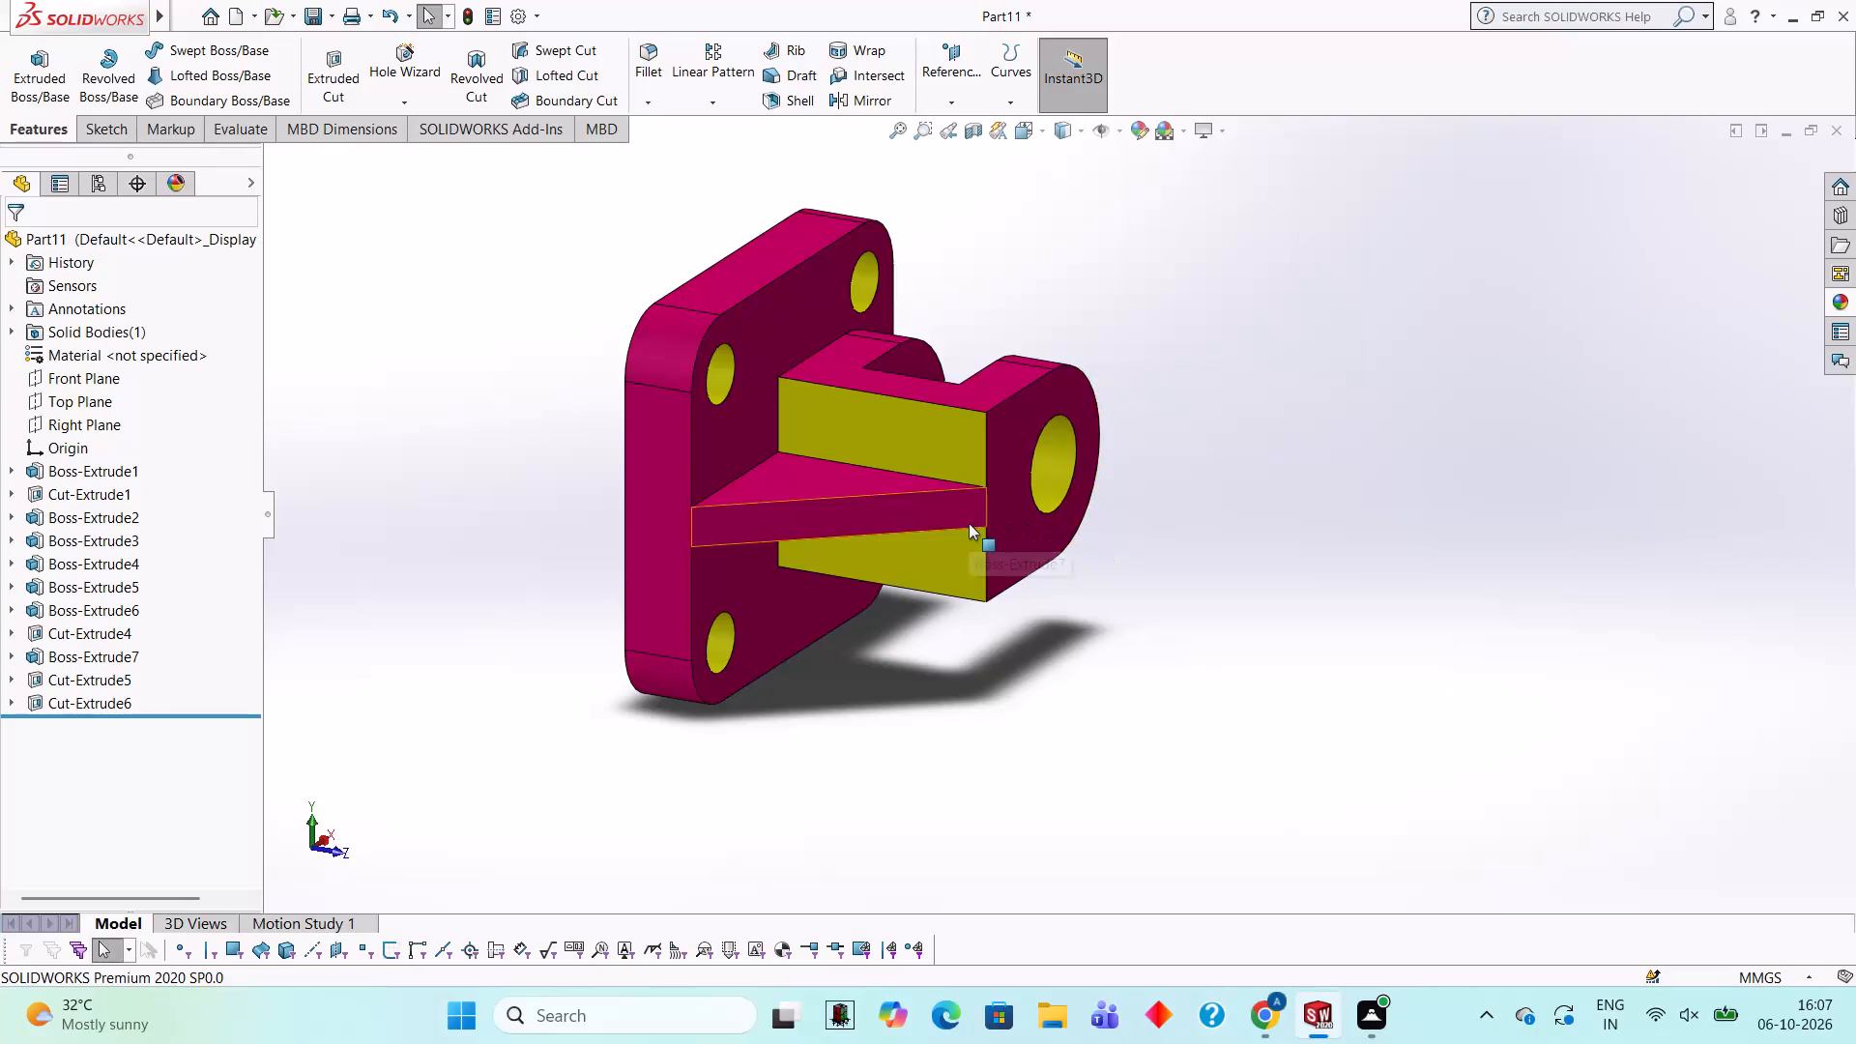
# Undo the last two Yellow appearance applications on the triangular cut features beside the rib.
pyautogui.hotkey('ctrl', 'z')
pyautogui.hotkey('ctrl', 'z')
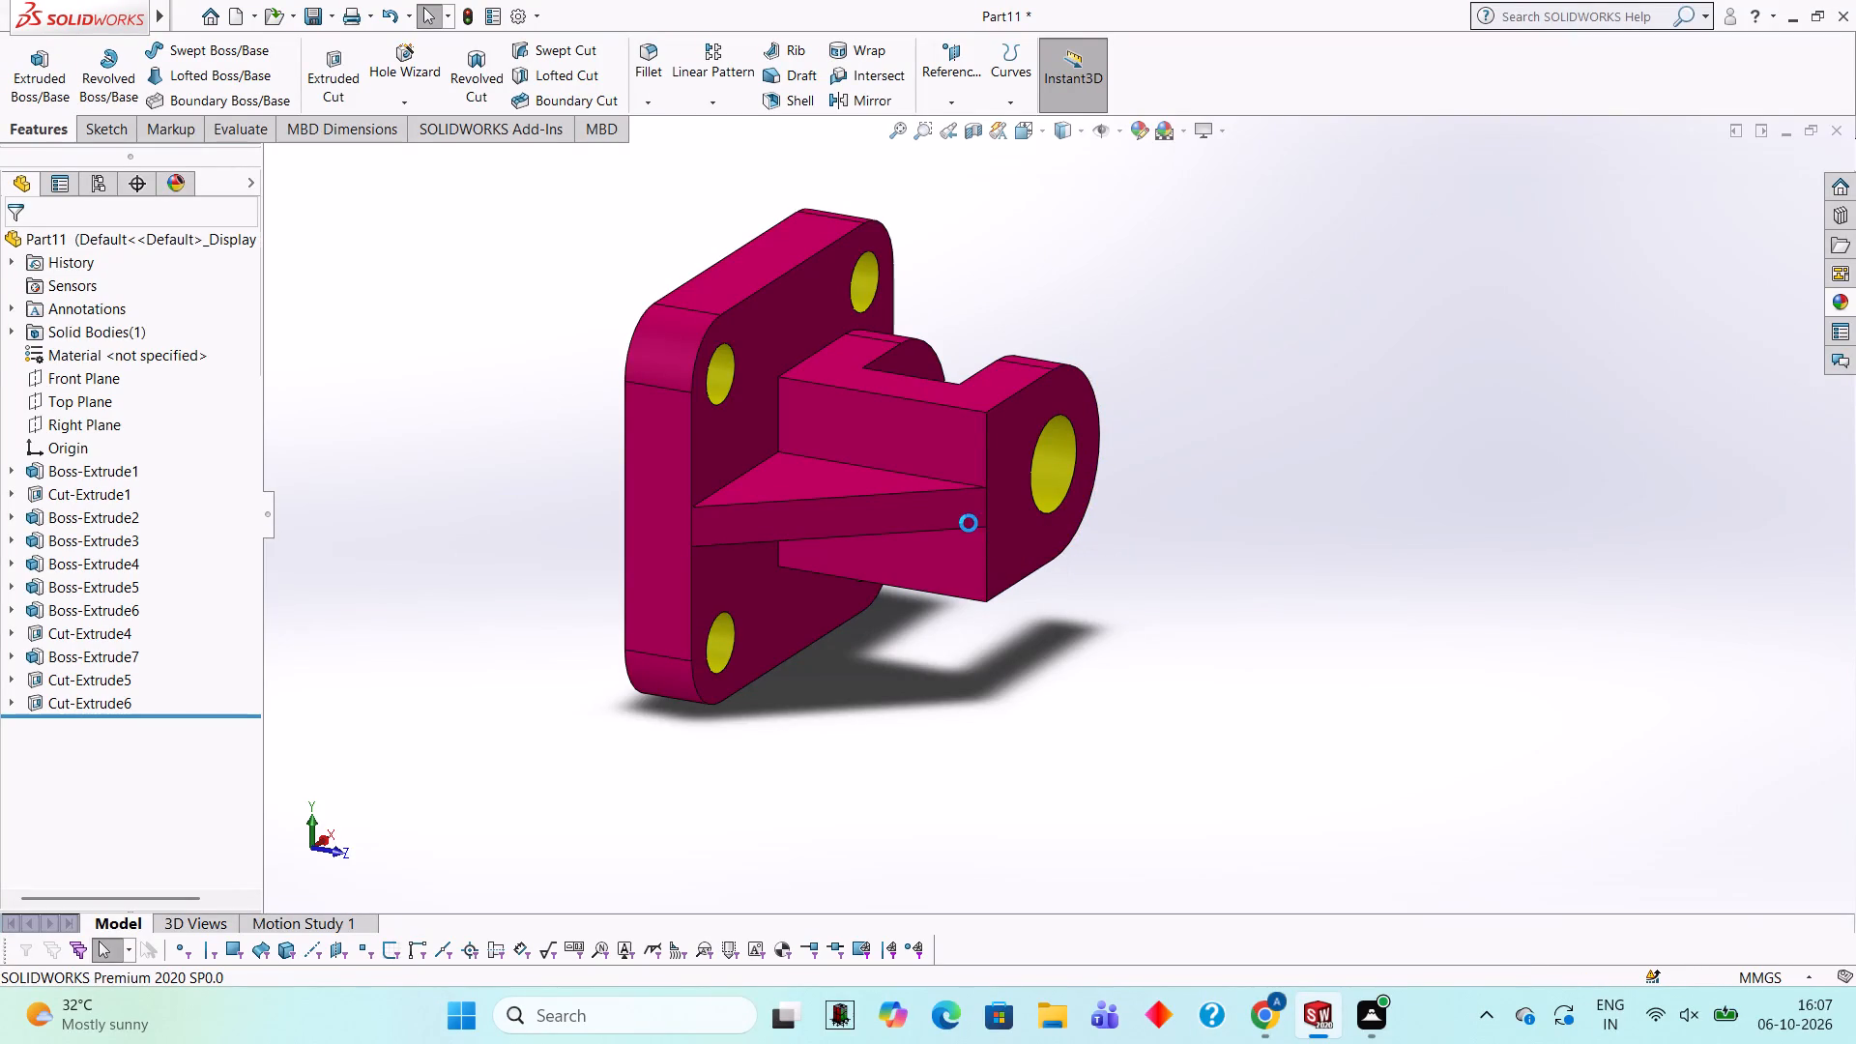
# Apply the Yellow solid appearance to only the upper triangular face of the rib.
pyautogui.moveTo(943, 379); pyautogui.dragTo(940, 609, button='middle')
pyautogui.scroll(-2, 844, 554)
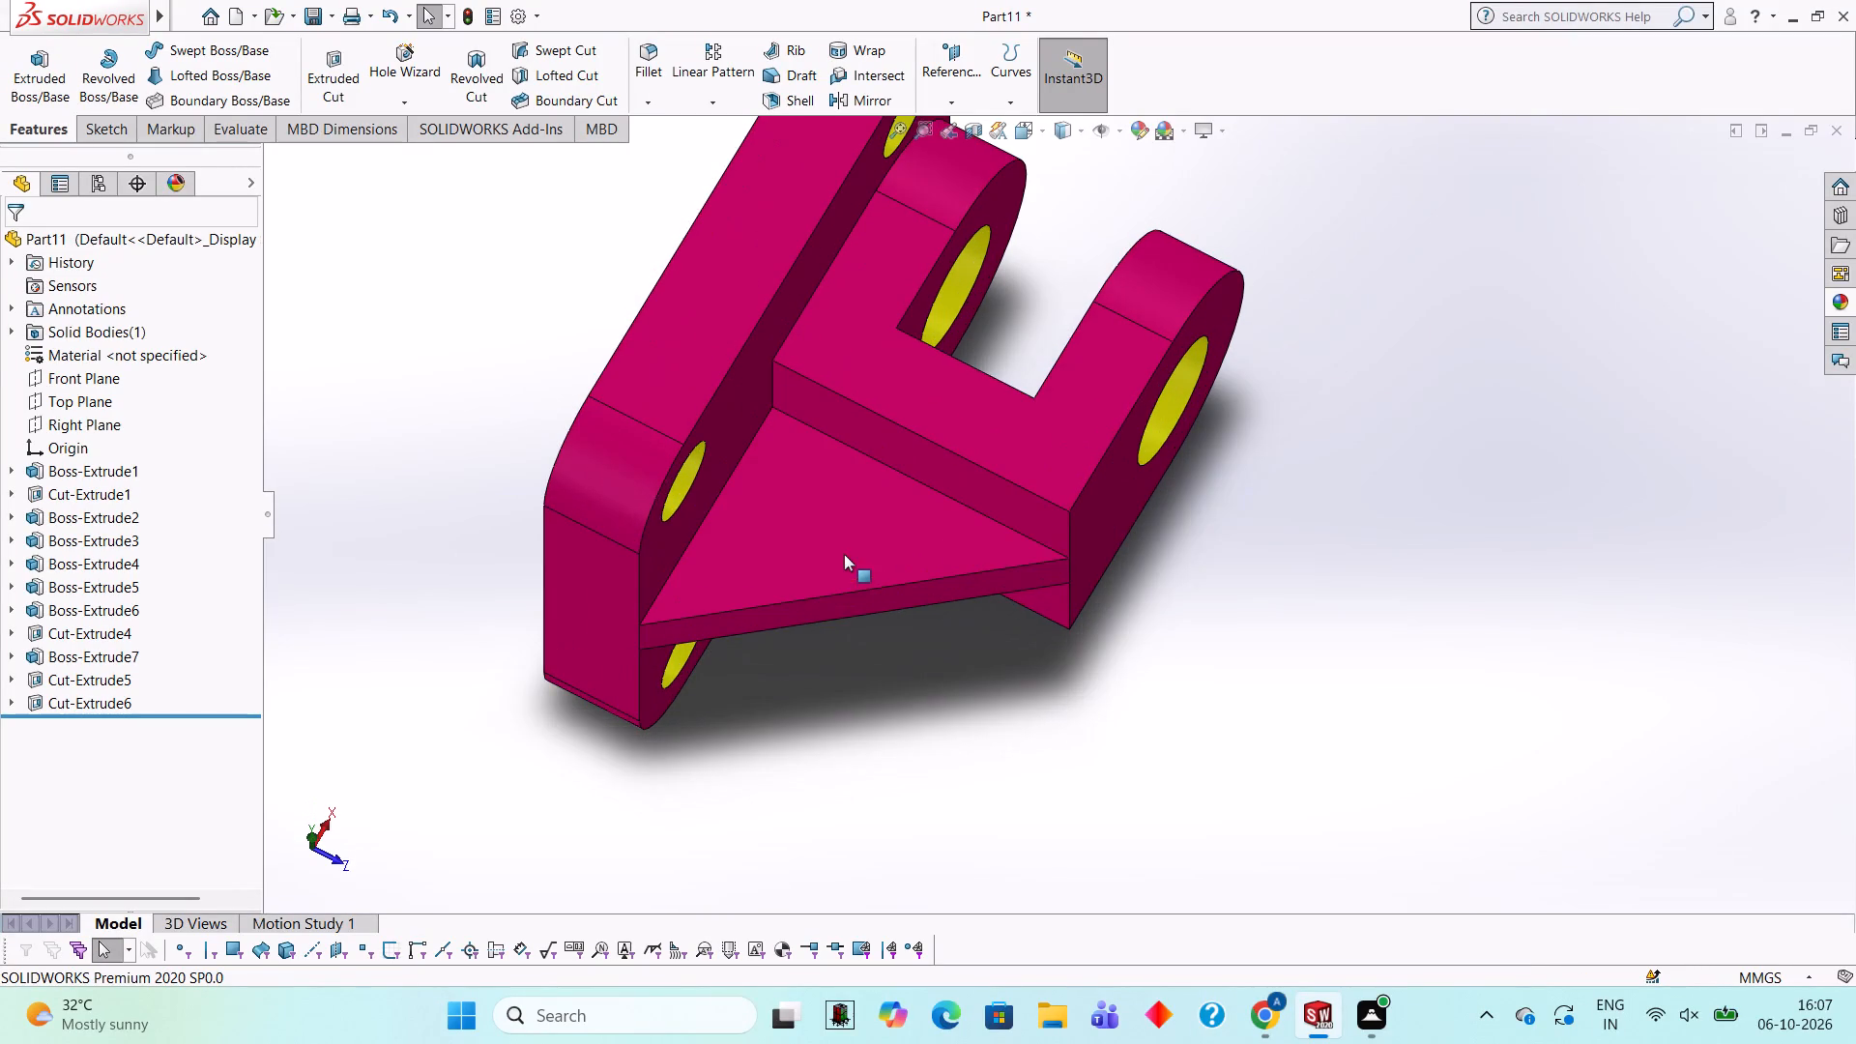
pyautogui.click(1840, 306)
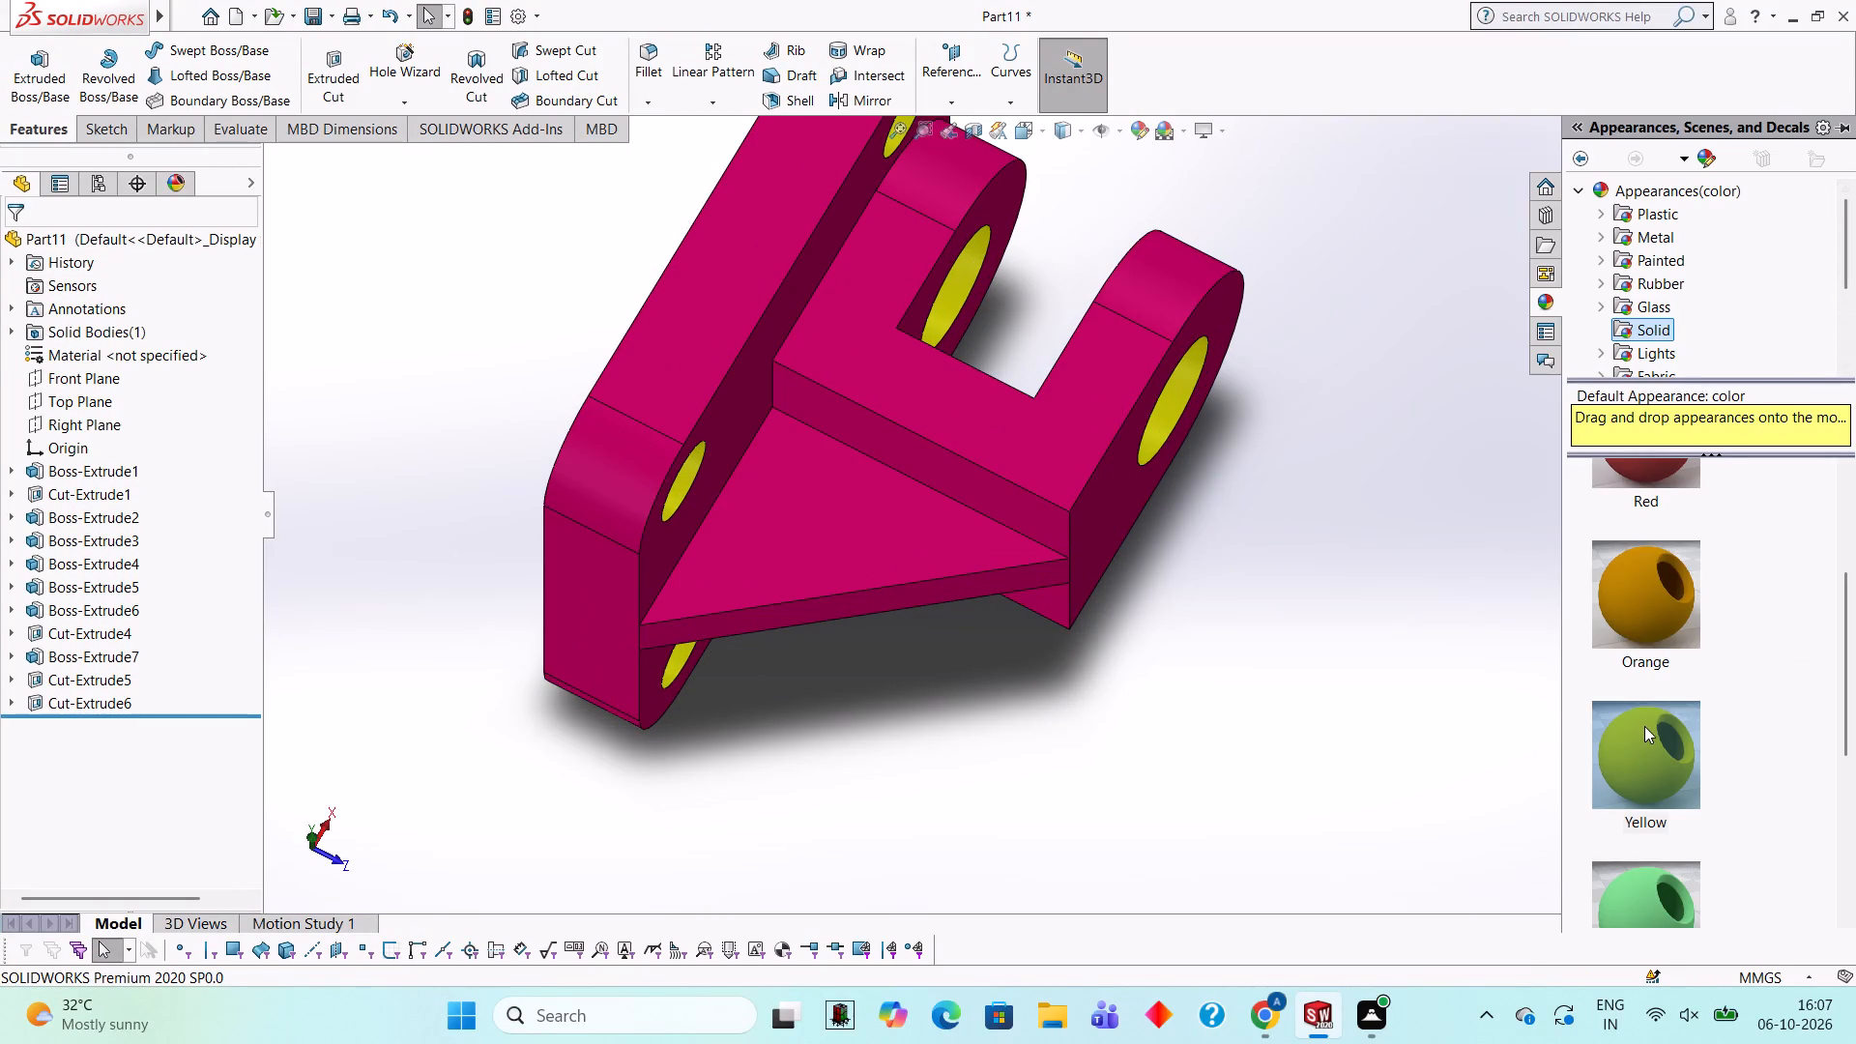
pyautogui.moveTo(1644, 727); pyautogui.dragTo(828, 485)
pyautogui.click(828, 485)
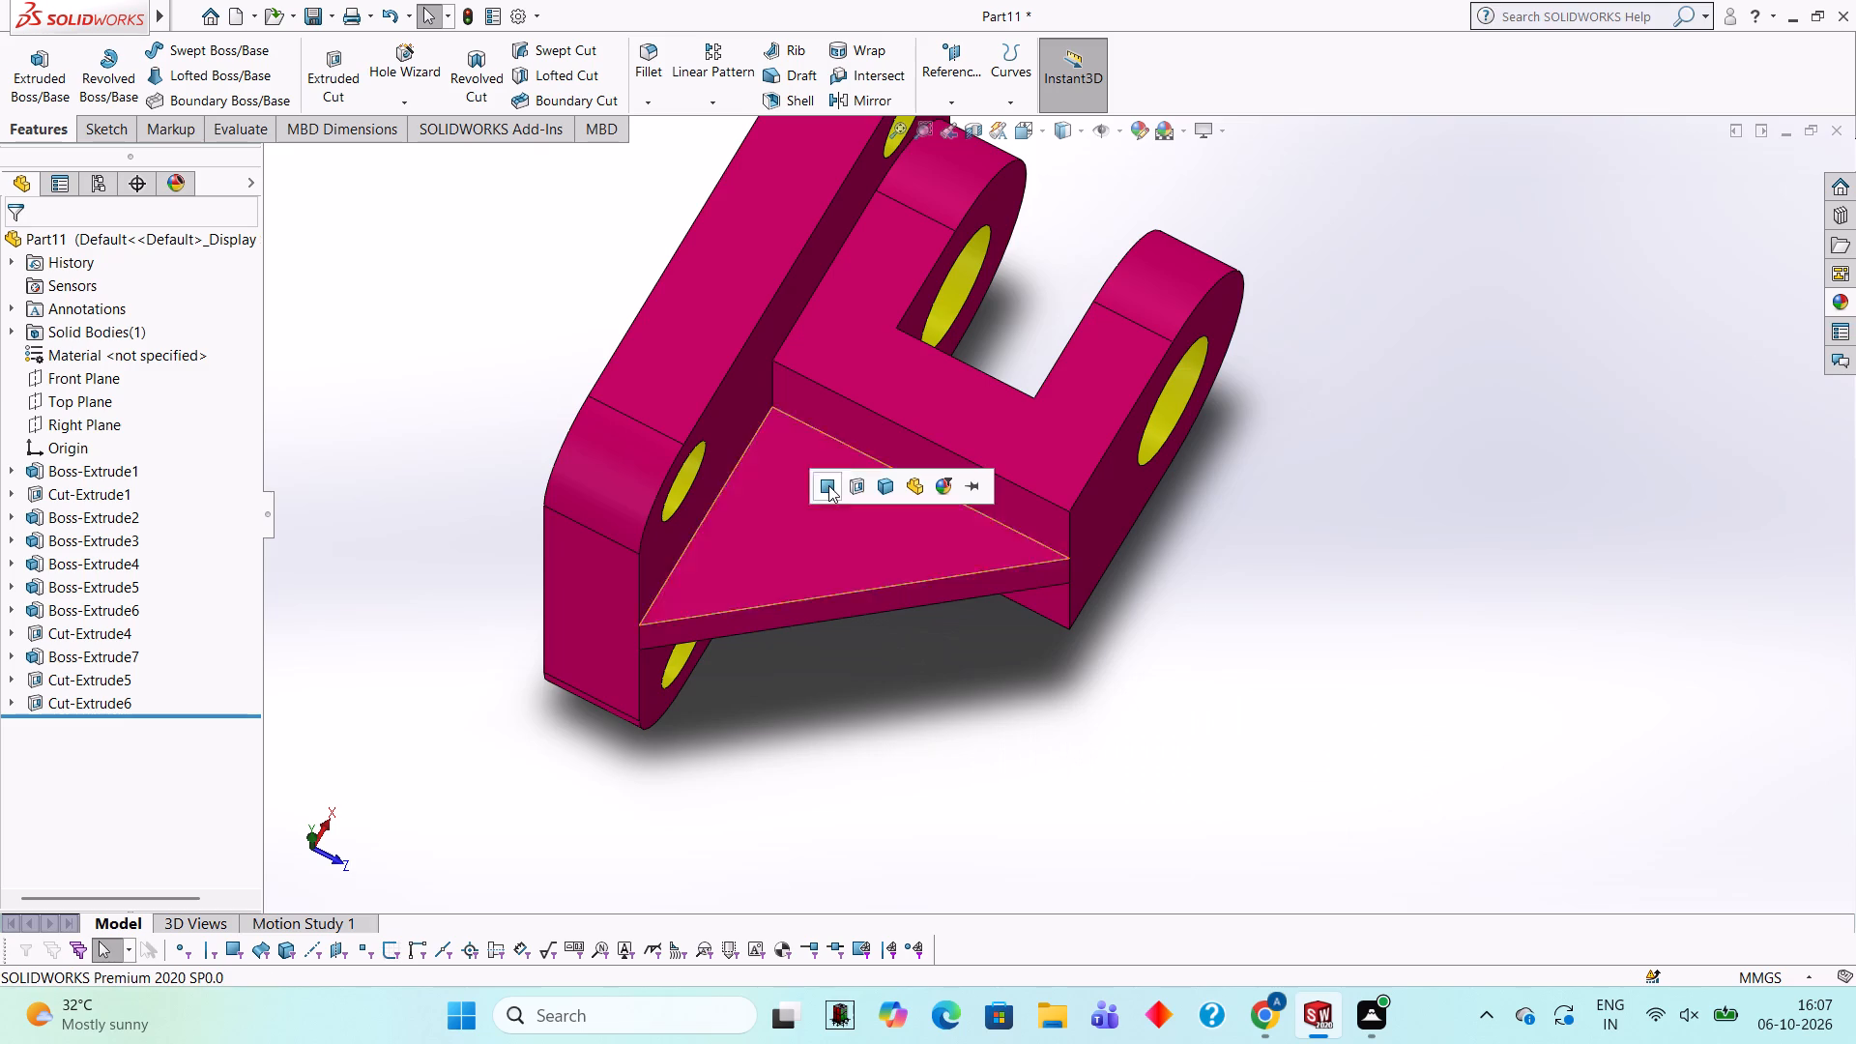
# Apply the Yellow solid appearance to only the underside triangular face of the rib.
pyautogui.moveTo(1262, 660); pyautogui.dragTo(1204, 360, button='middle')
pyautogui.scroll(-1, 1193, 604)
pyautogui.moveTo(1207, 623); pyautogui.dragTo(1231, 345, button='middle')
pyautogui.scroll(1, 1231, 345)
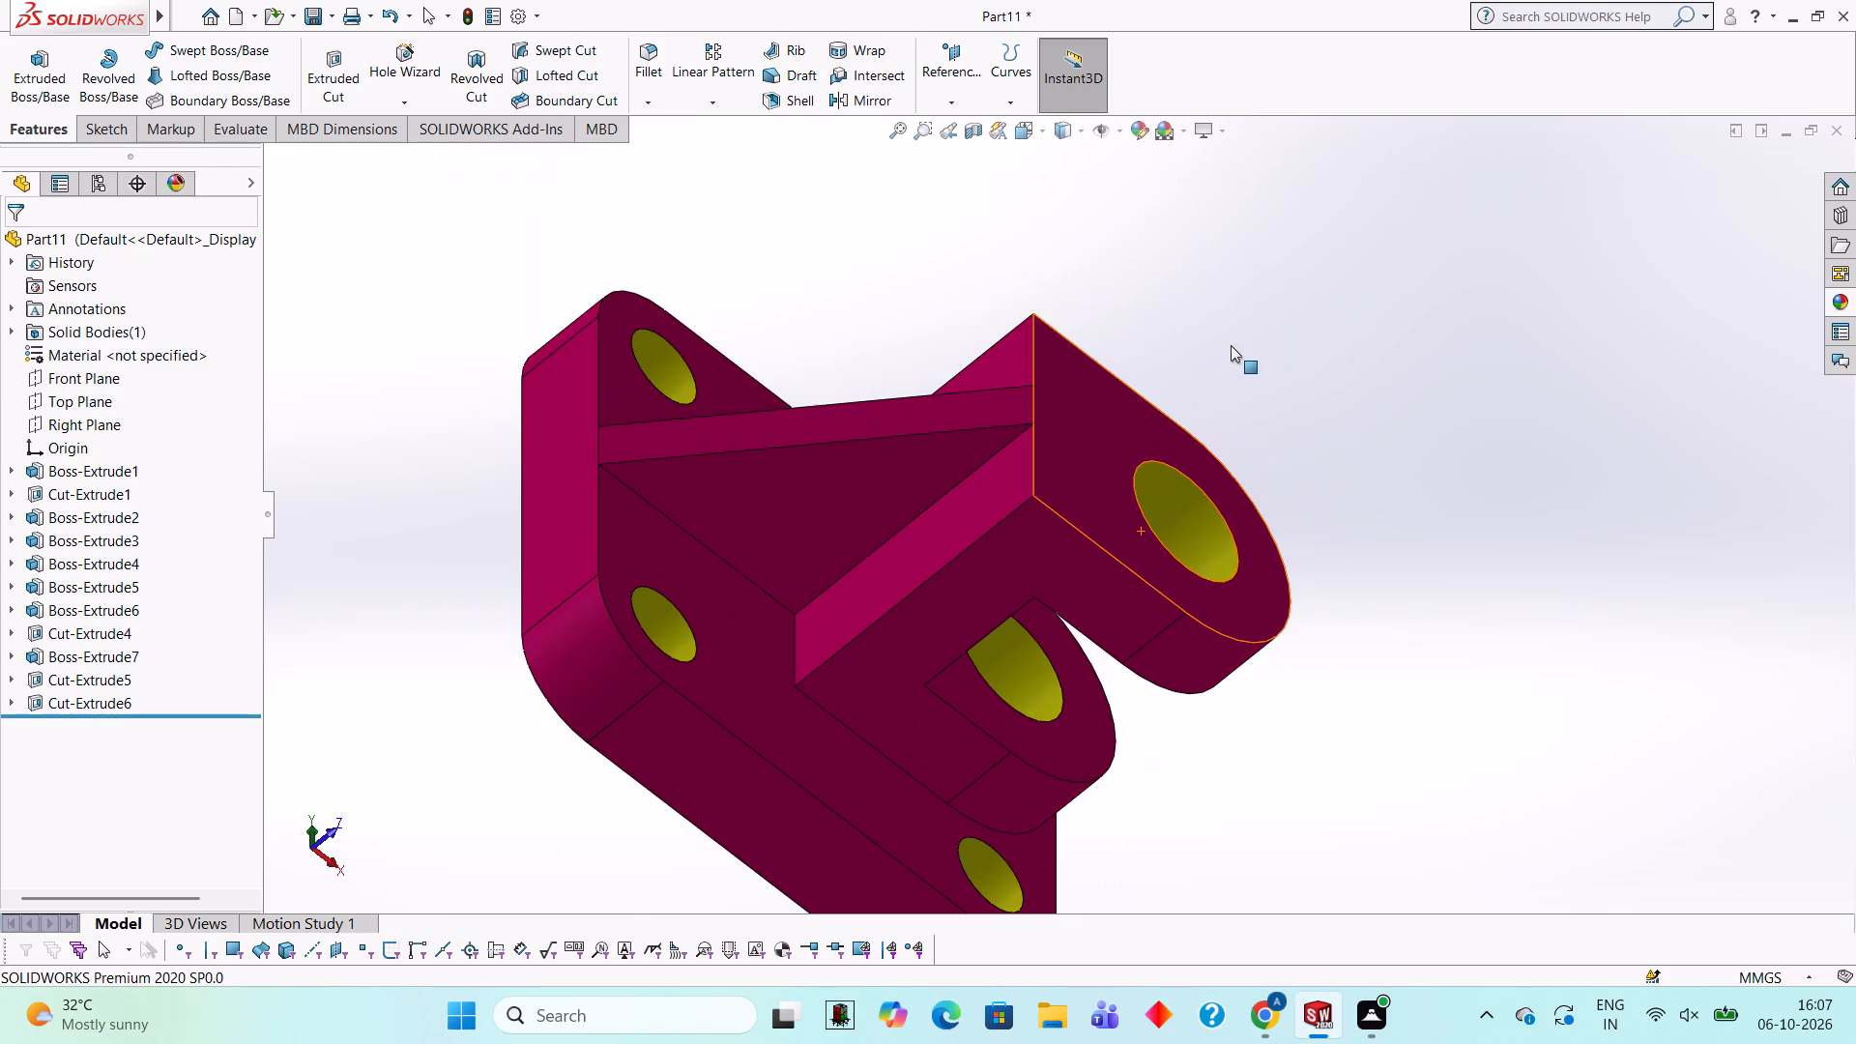
pyautogui.click(1840, 305)
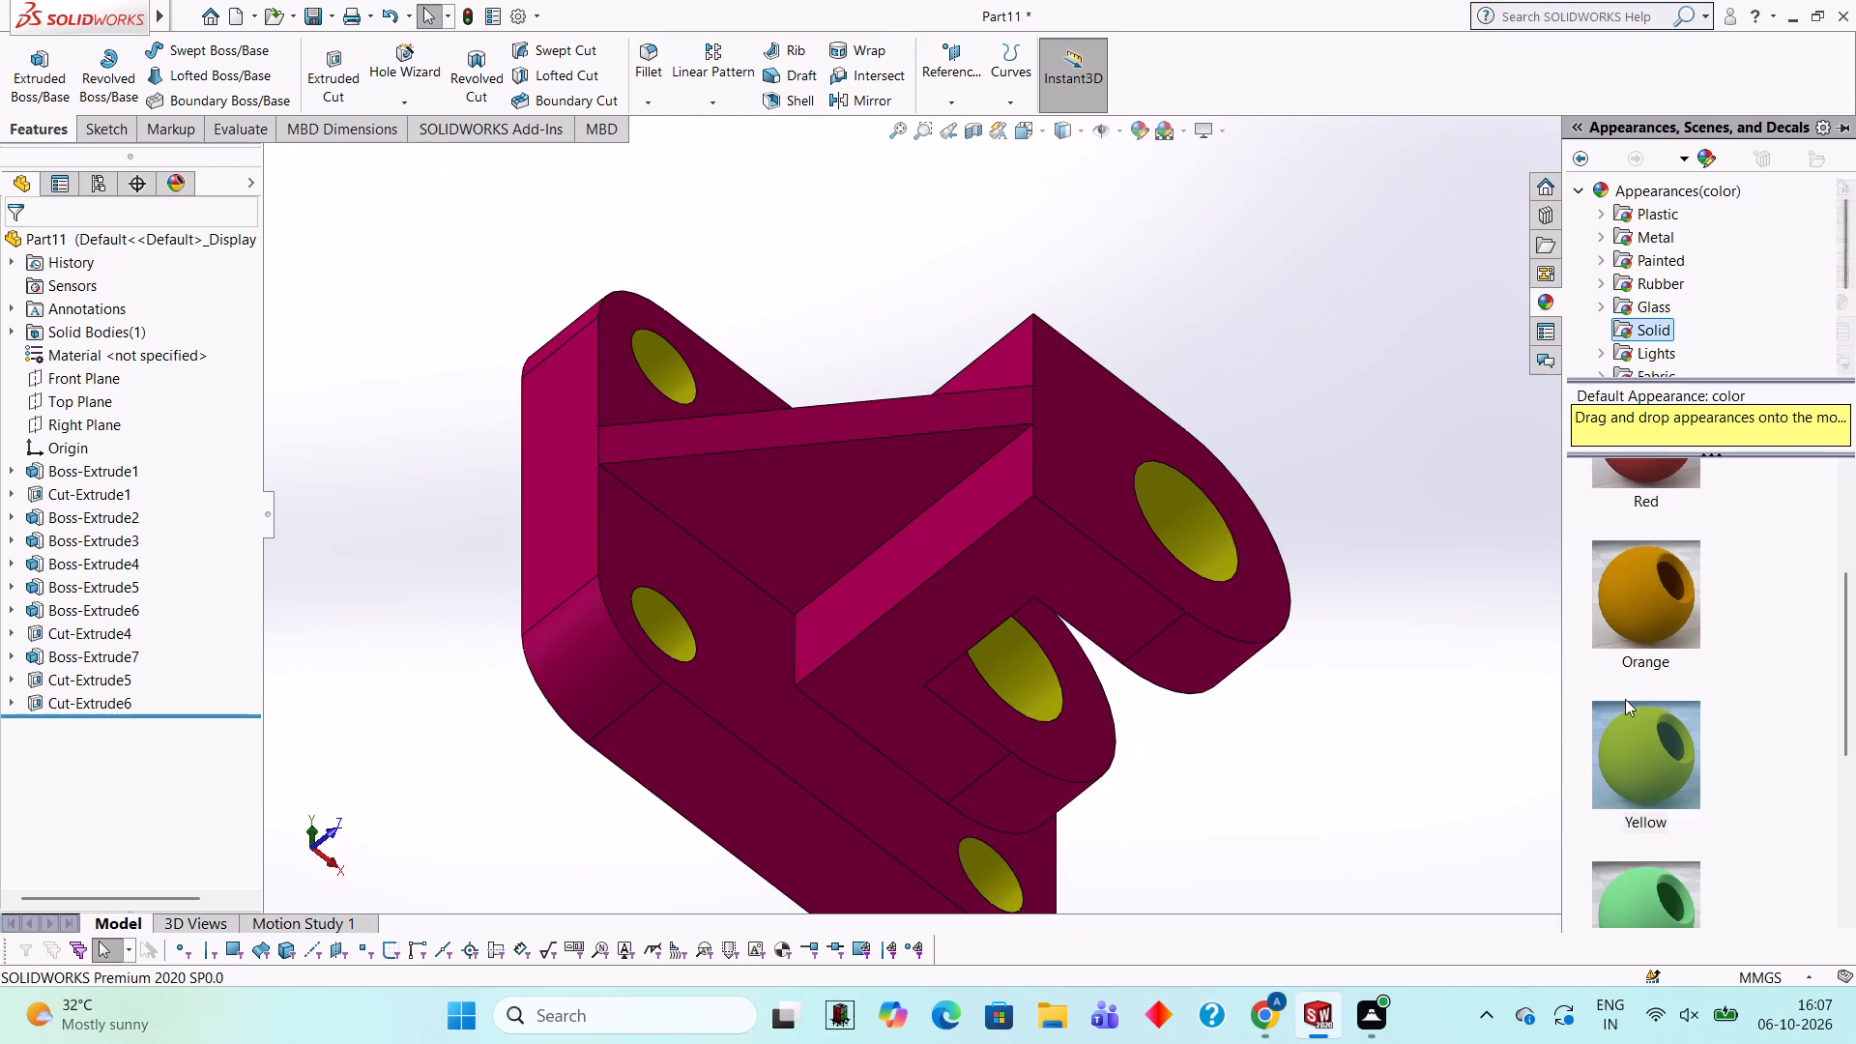
pyautogui.moveTo(1631, 738); pyautogui.dragTo(807, 482)
pyautogui.click(807, 482)
# Apply the Yellow solid appearance to the plate's lower rounded corner face on the side away from the rib.
pyautogui.scroll(1, 1016, 521)
pyautogui.middleClick(1016, 521)
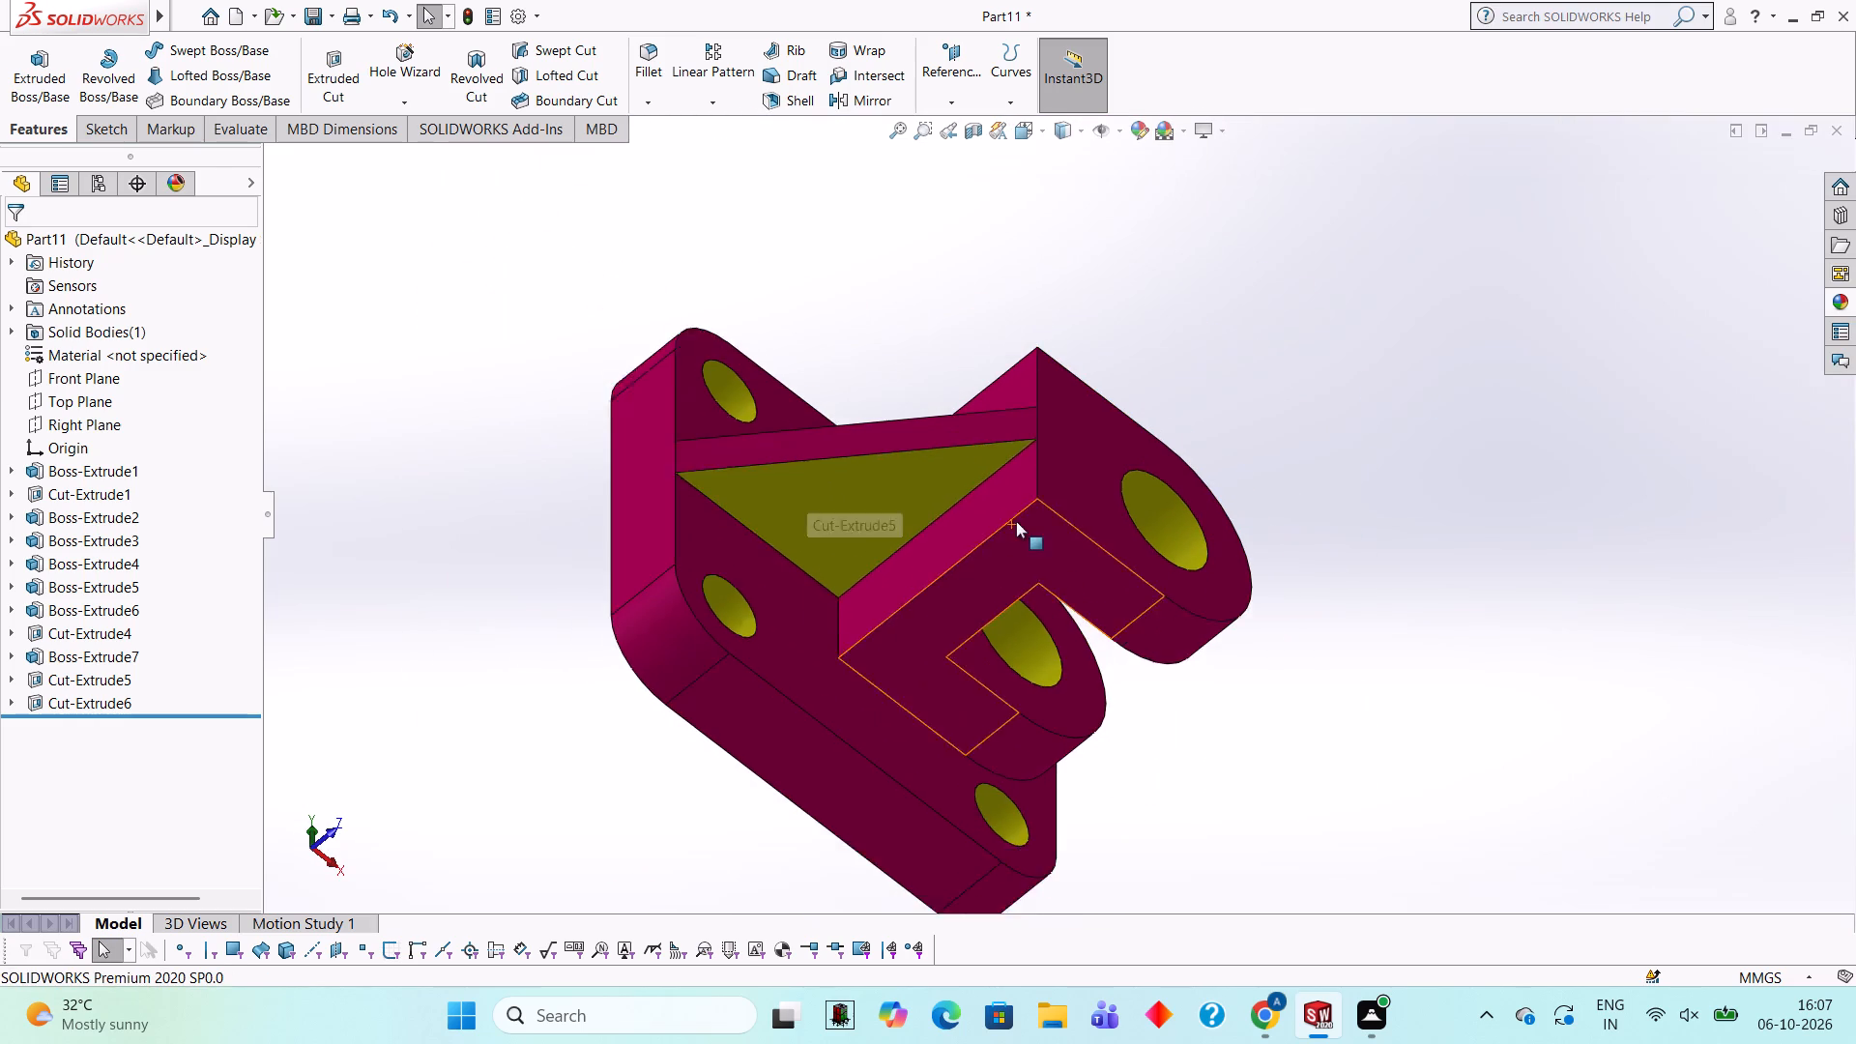
pyautogui.scroll(1, 1016, 521)
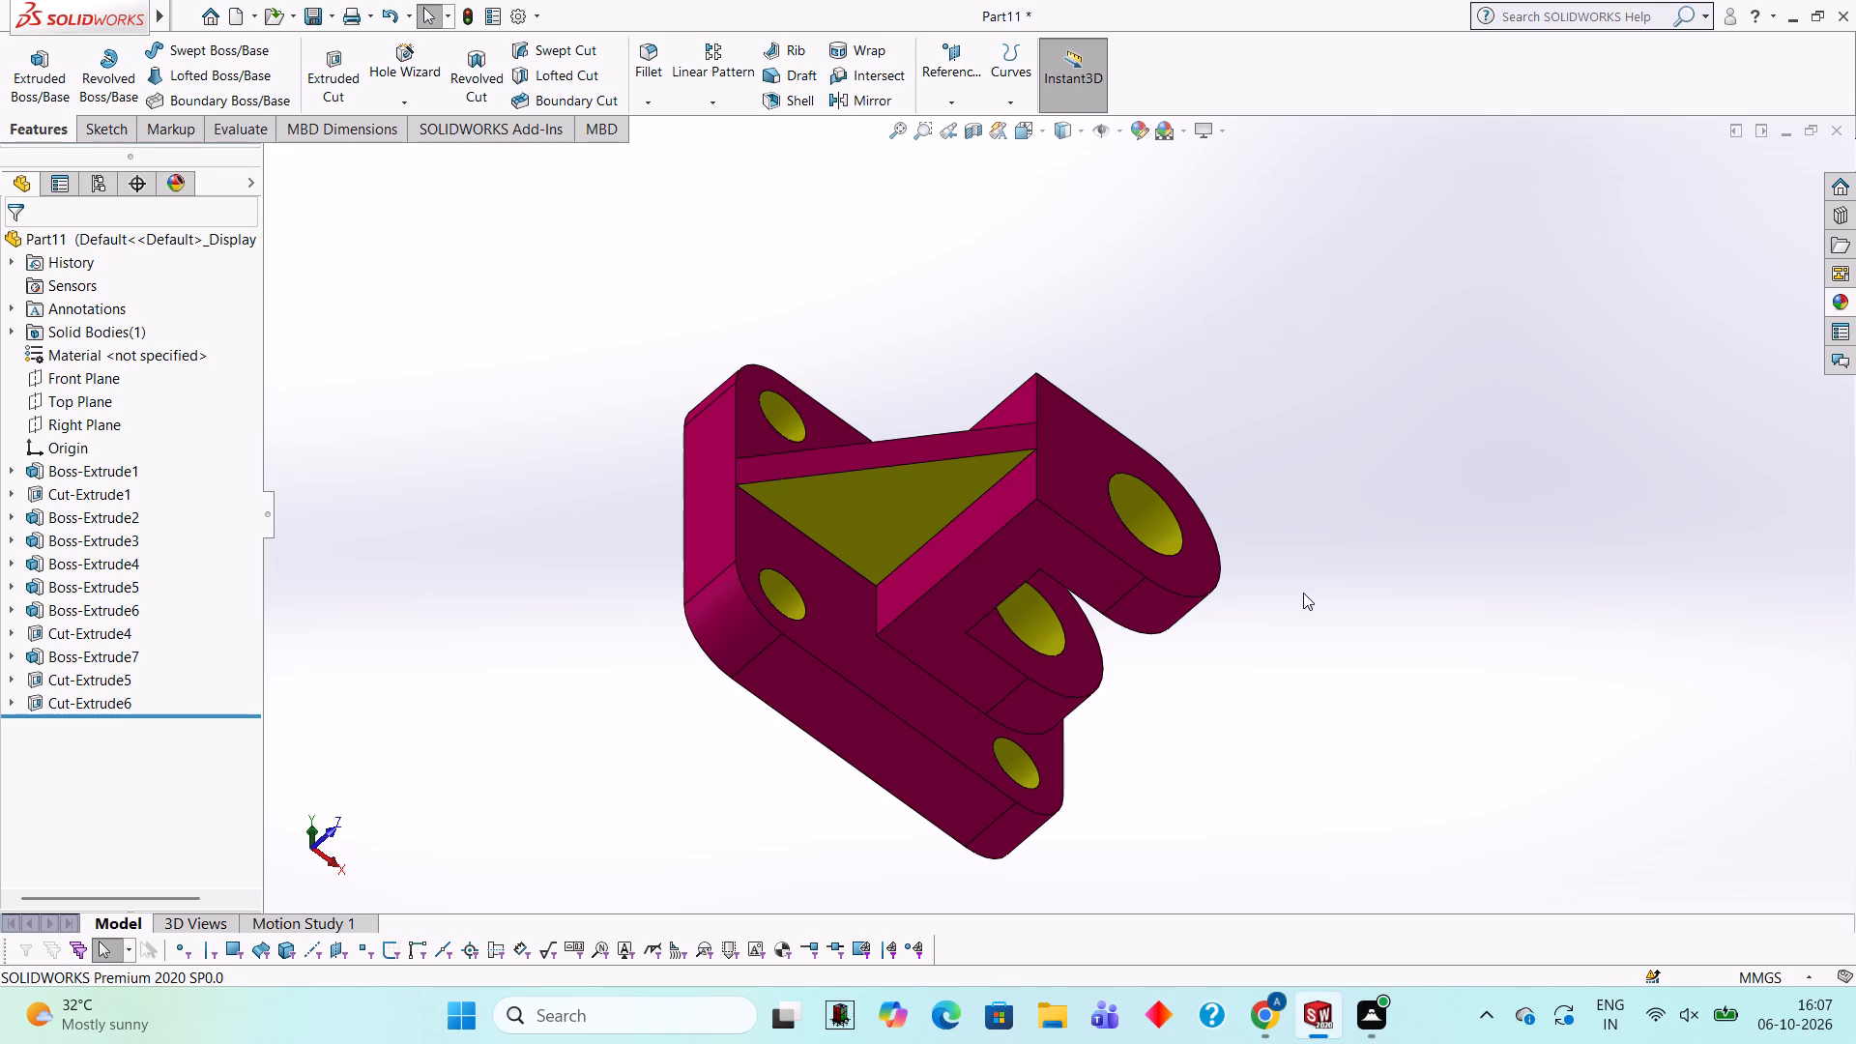
pyautogui.scroll(1, 1126, 638)
pyautogui.moveTo(1126, 638); pyautogui.dragTo(1044, 827, button='middle')
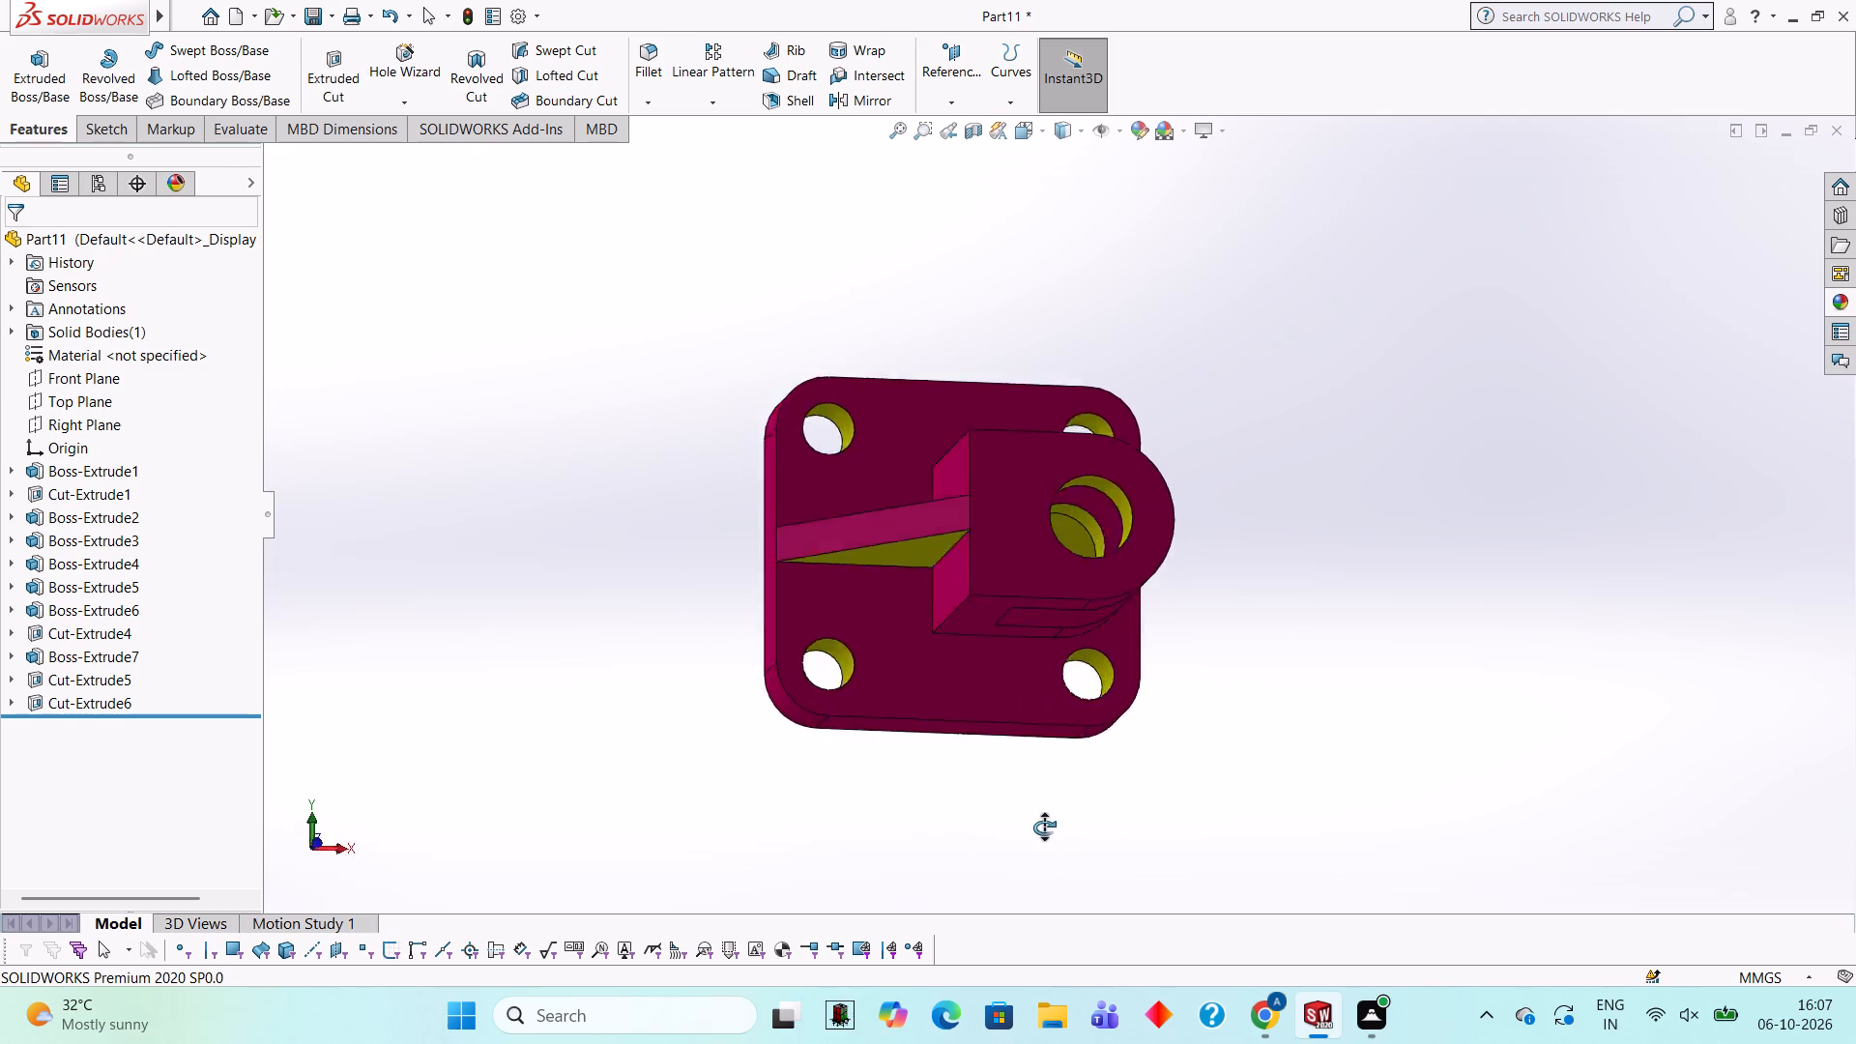
pyautogui.moveTo(1044, 827); pyautogui.dragTo(1098, 572, button='middle')
pyautogui.scroll(-2, 1092, 776)
pyautogui.moveTo(1047, 743); pyautogui.dragTo(932, 682, button='middle')
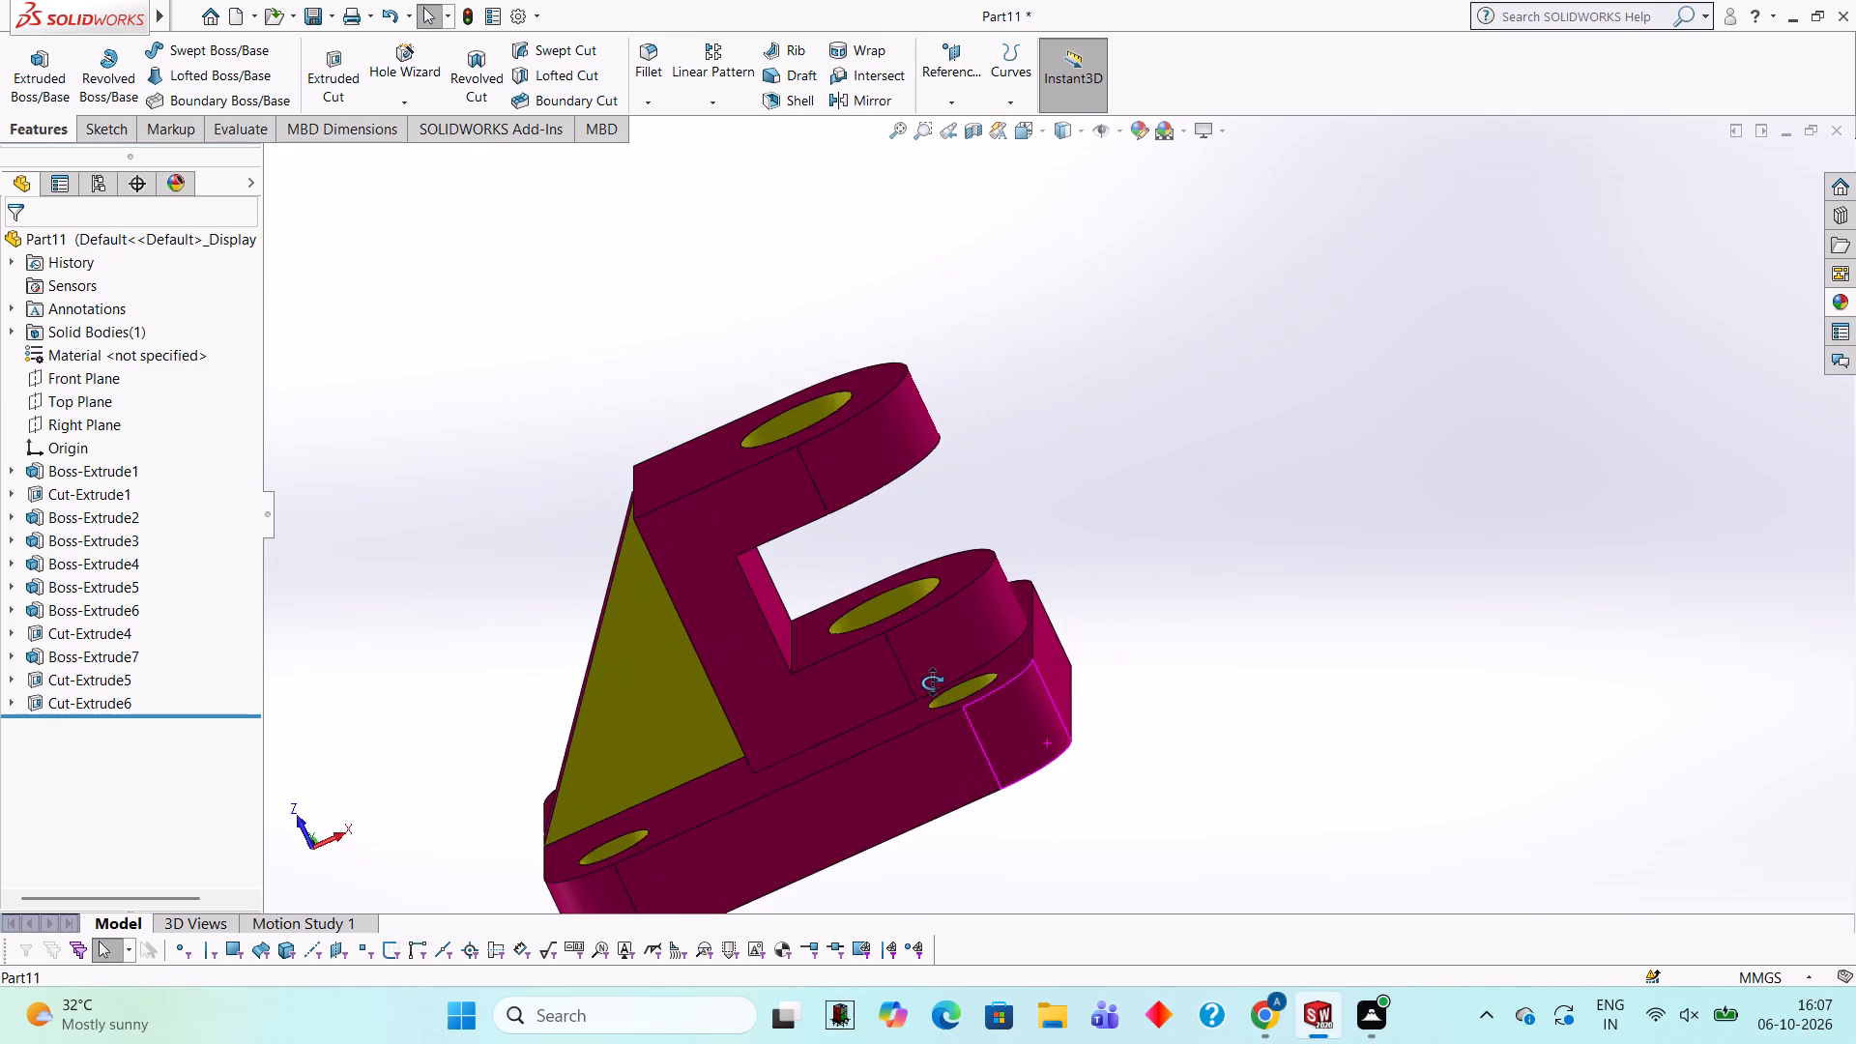
pyautogui.moveTo(932, 682); pyautogui.dragTo(932, 697, button='middle')
pyautogui.scroll(-1, 950, 754)
pyautogui.scroll(3, 950, 754)
pyautogui.scroll(-2, 950, 754)
pyautogui.scroll(-2, 976, 502)
pyautogui.click(1843, 295)
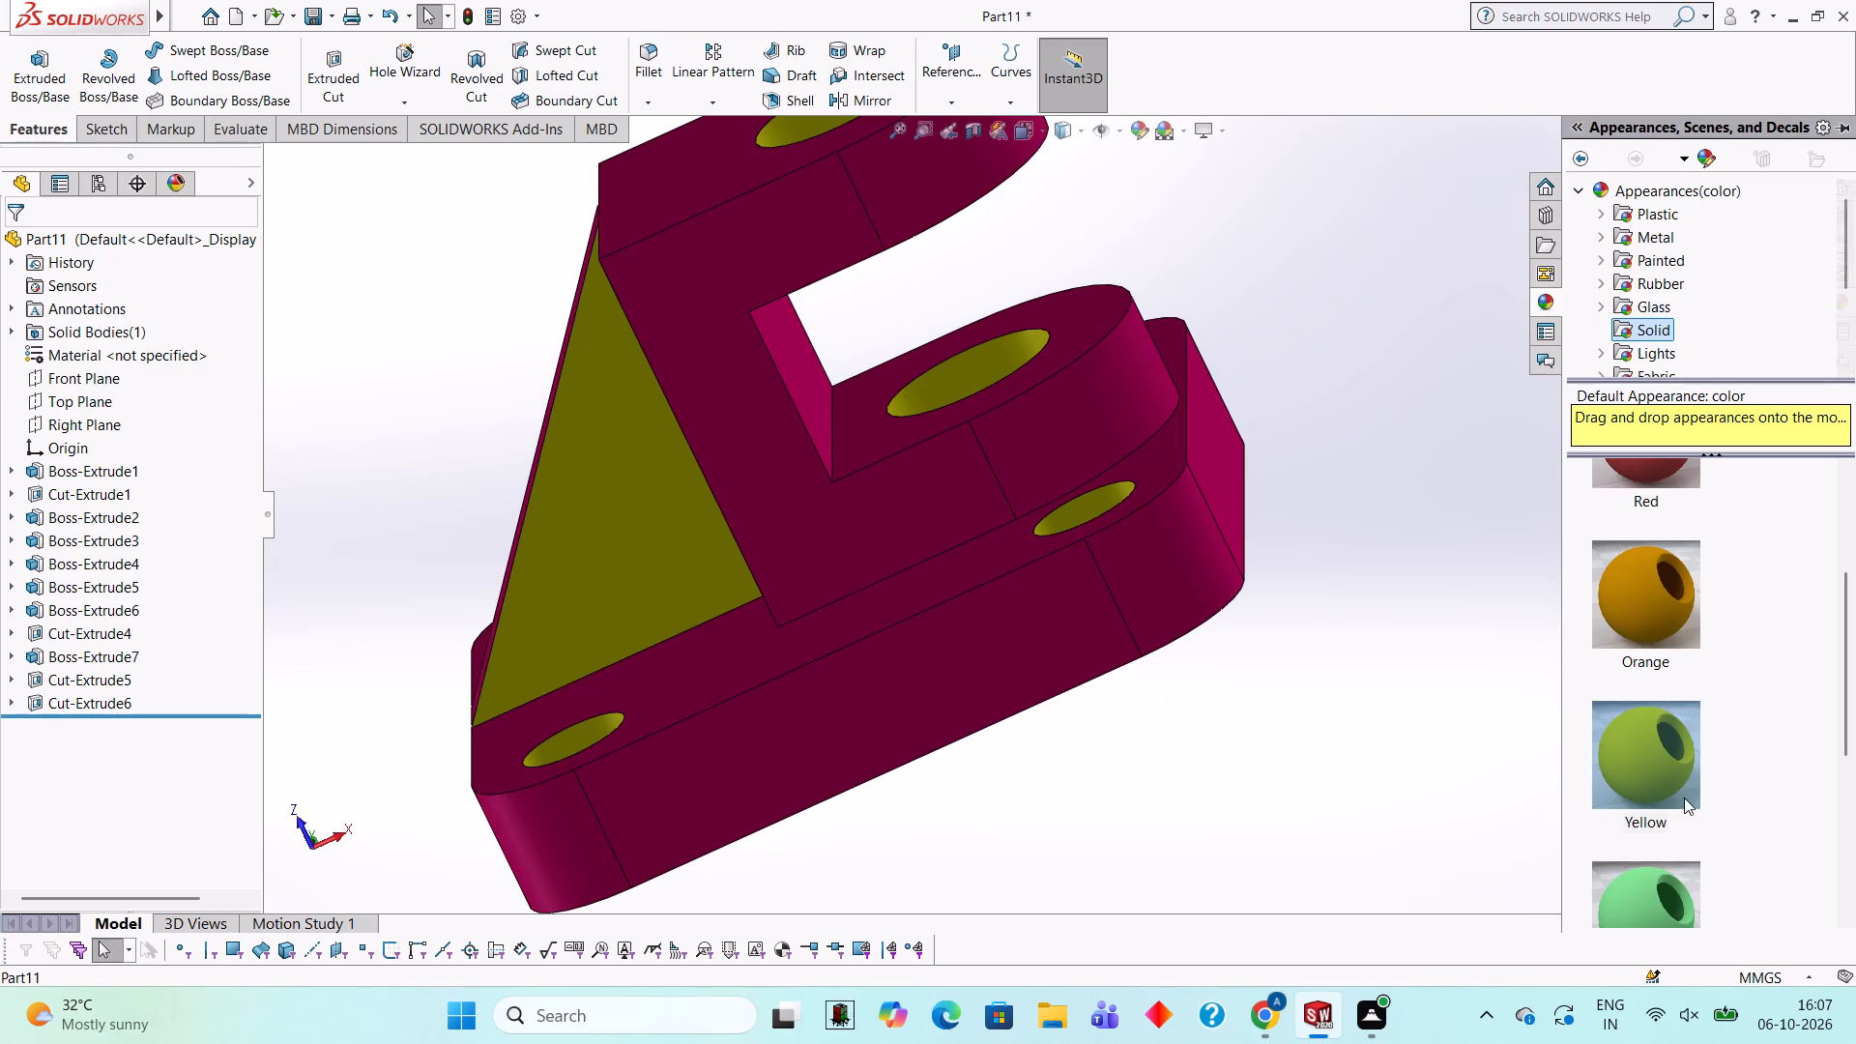
pyautogui.moveTo(1667, 767); pyautogui.dragTo(1218, 569)
pyautogui.click(1218, 569)
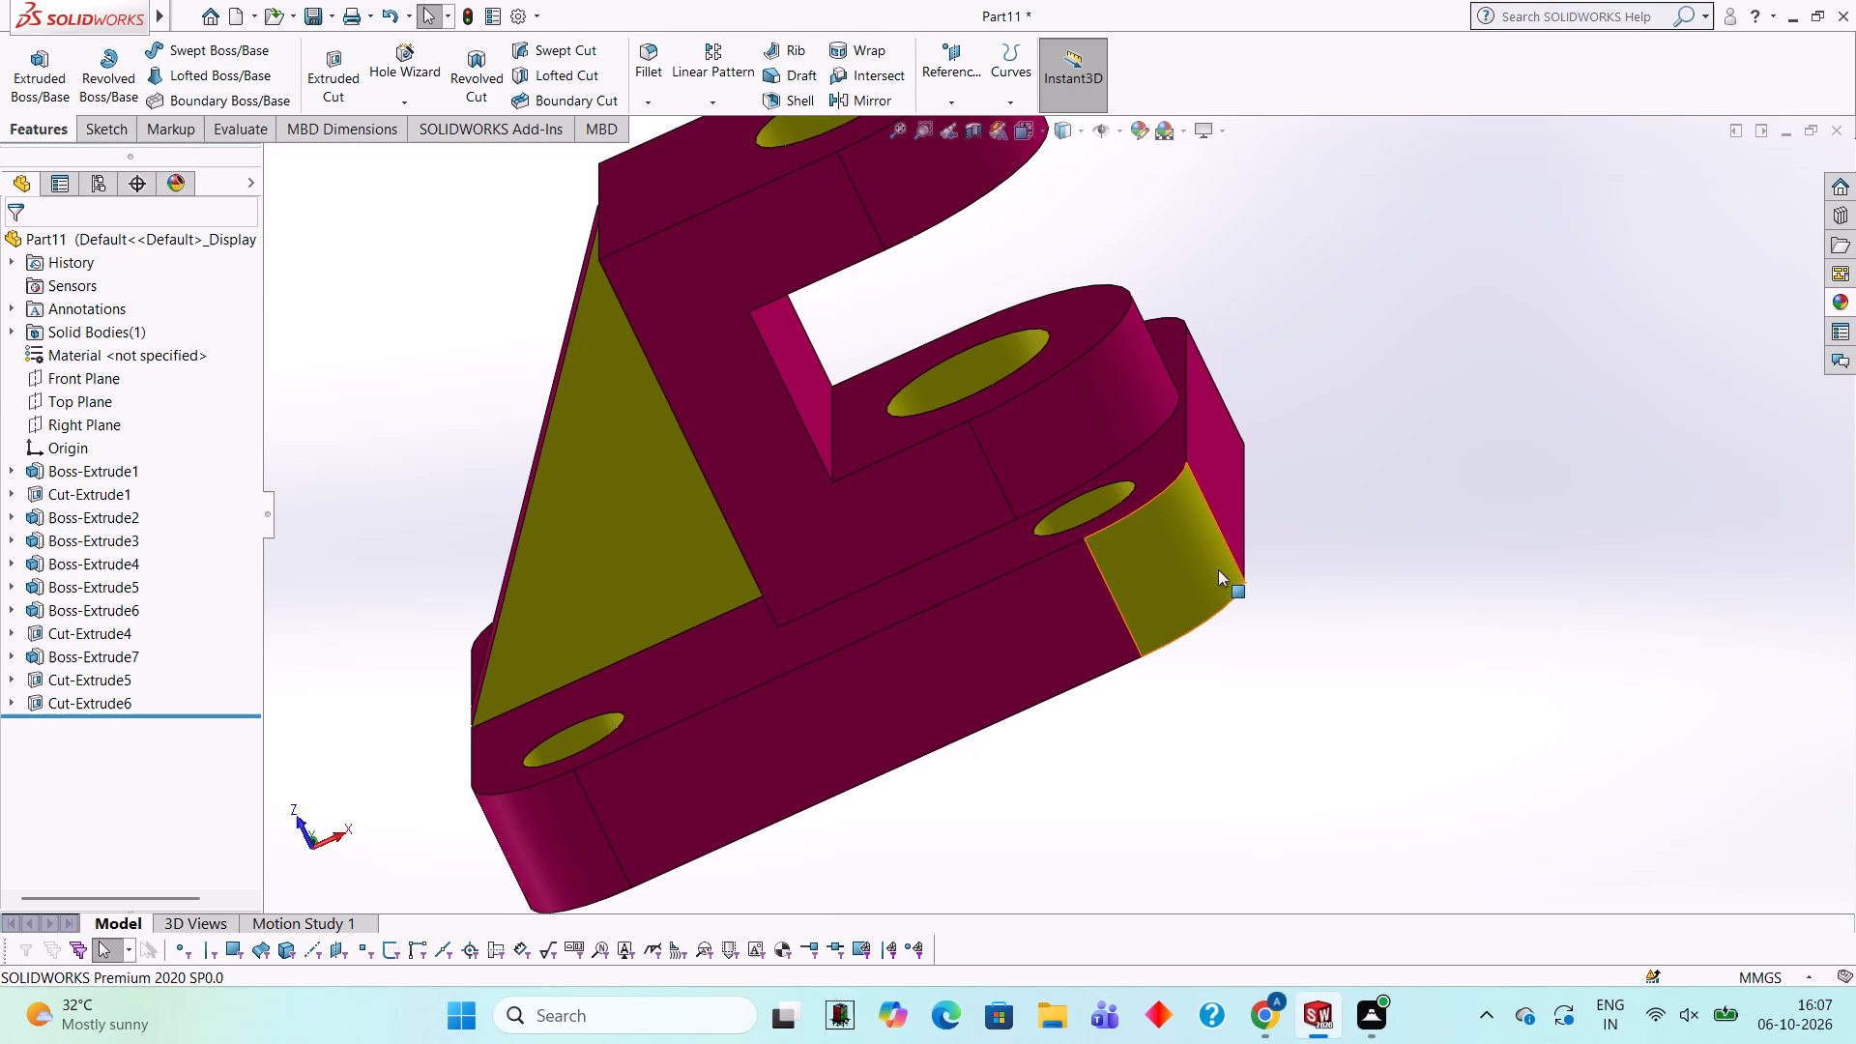
# Apply the Yellow solid appearance to the plate's lower rounded corner face on the rib side.
pyautogui.scroll(2, 737, 652)
pyautogui.moveTo(710, 669); pyautogui.dragTo(799, 758, button='middle')
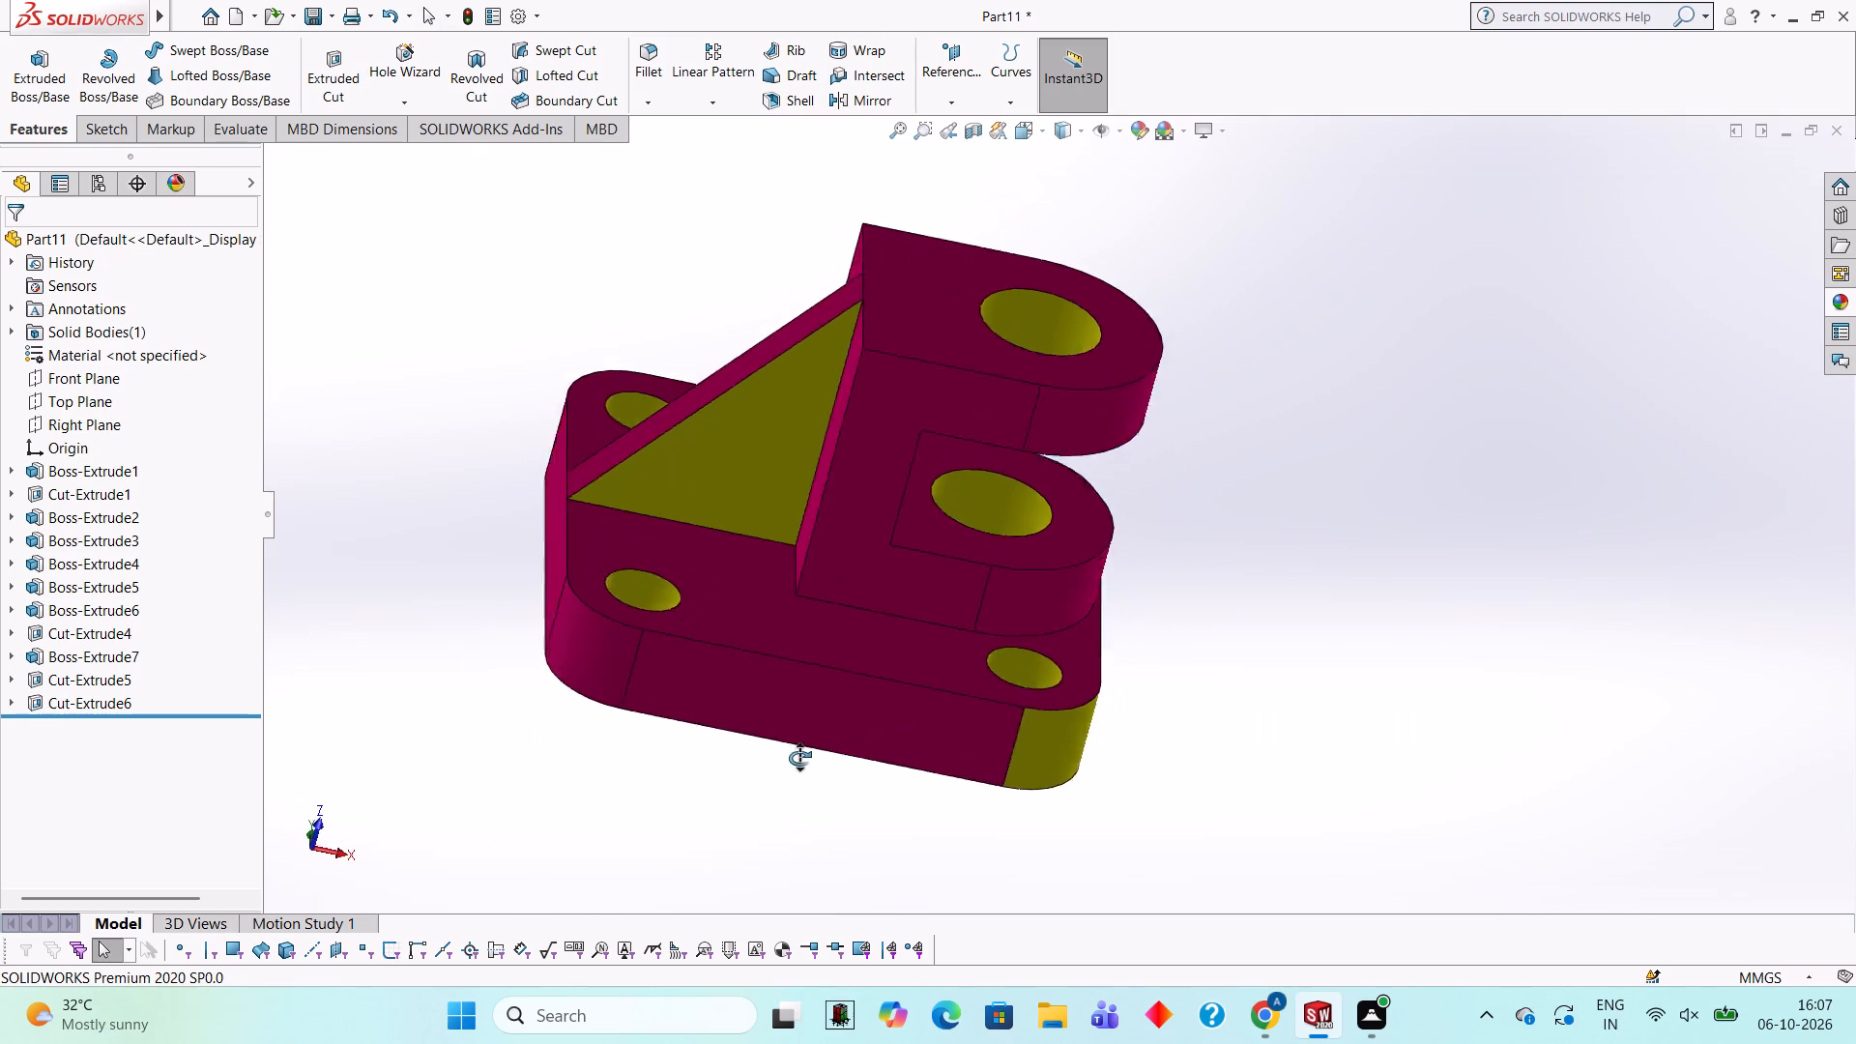
pyautogui.moveTo(799, 758); pyautogui.dragTo(801, 771, button='middle')
pyautogui.scroll(-3, 539, 678)
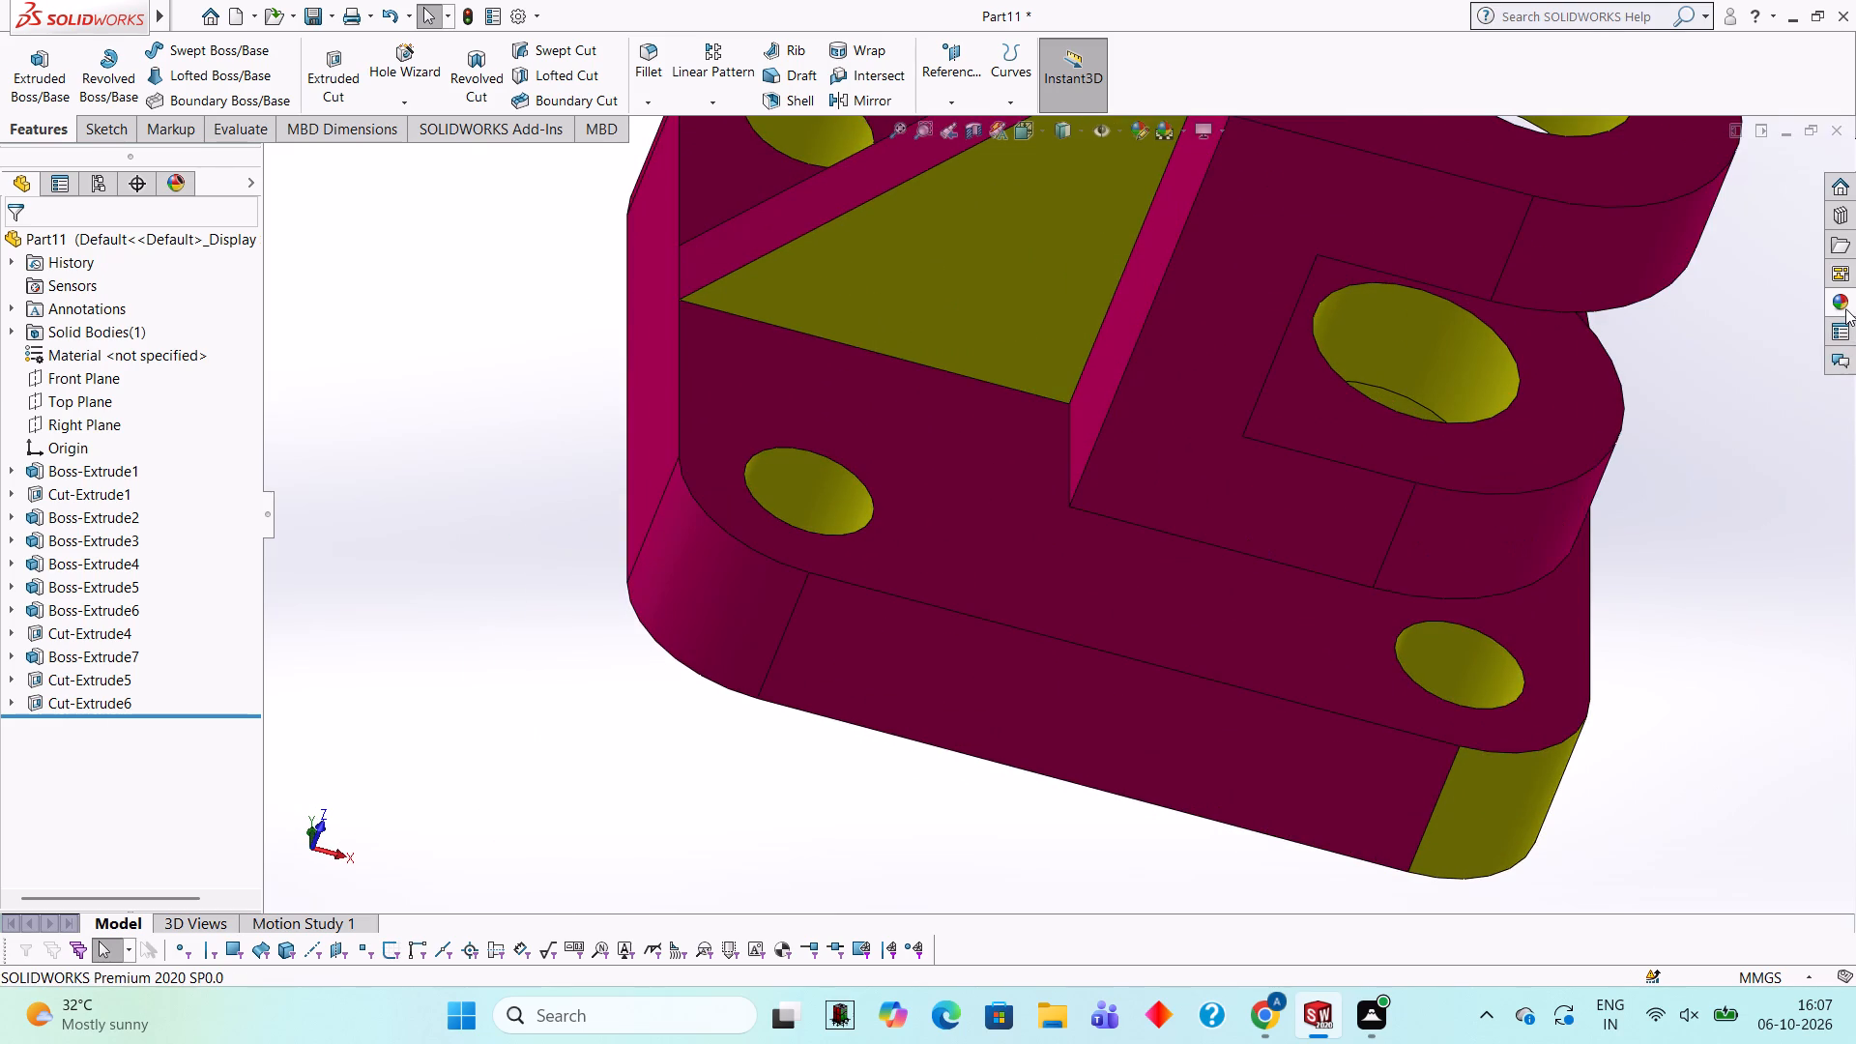
pyautogui.click(1845, 307)
pyautogui.moveTo(1656, 745); pyautogui.dragTo(725, 578)
pyautogui.click(725, 578)
# Apply the Yellow solid appearance to the plate's upper rounded corner face on the rib side.
pyautogui.scroll(5, 762, 449)
pyautogui.moveTo(762, 449); pyautogui.dragTo(862, 905, button='middle')
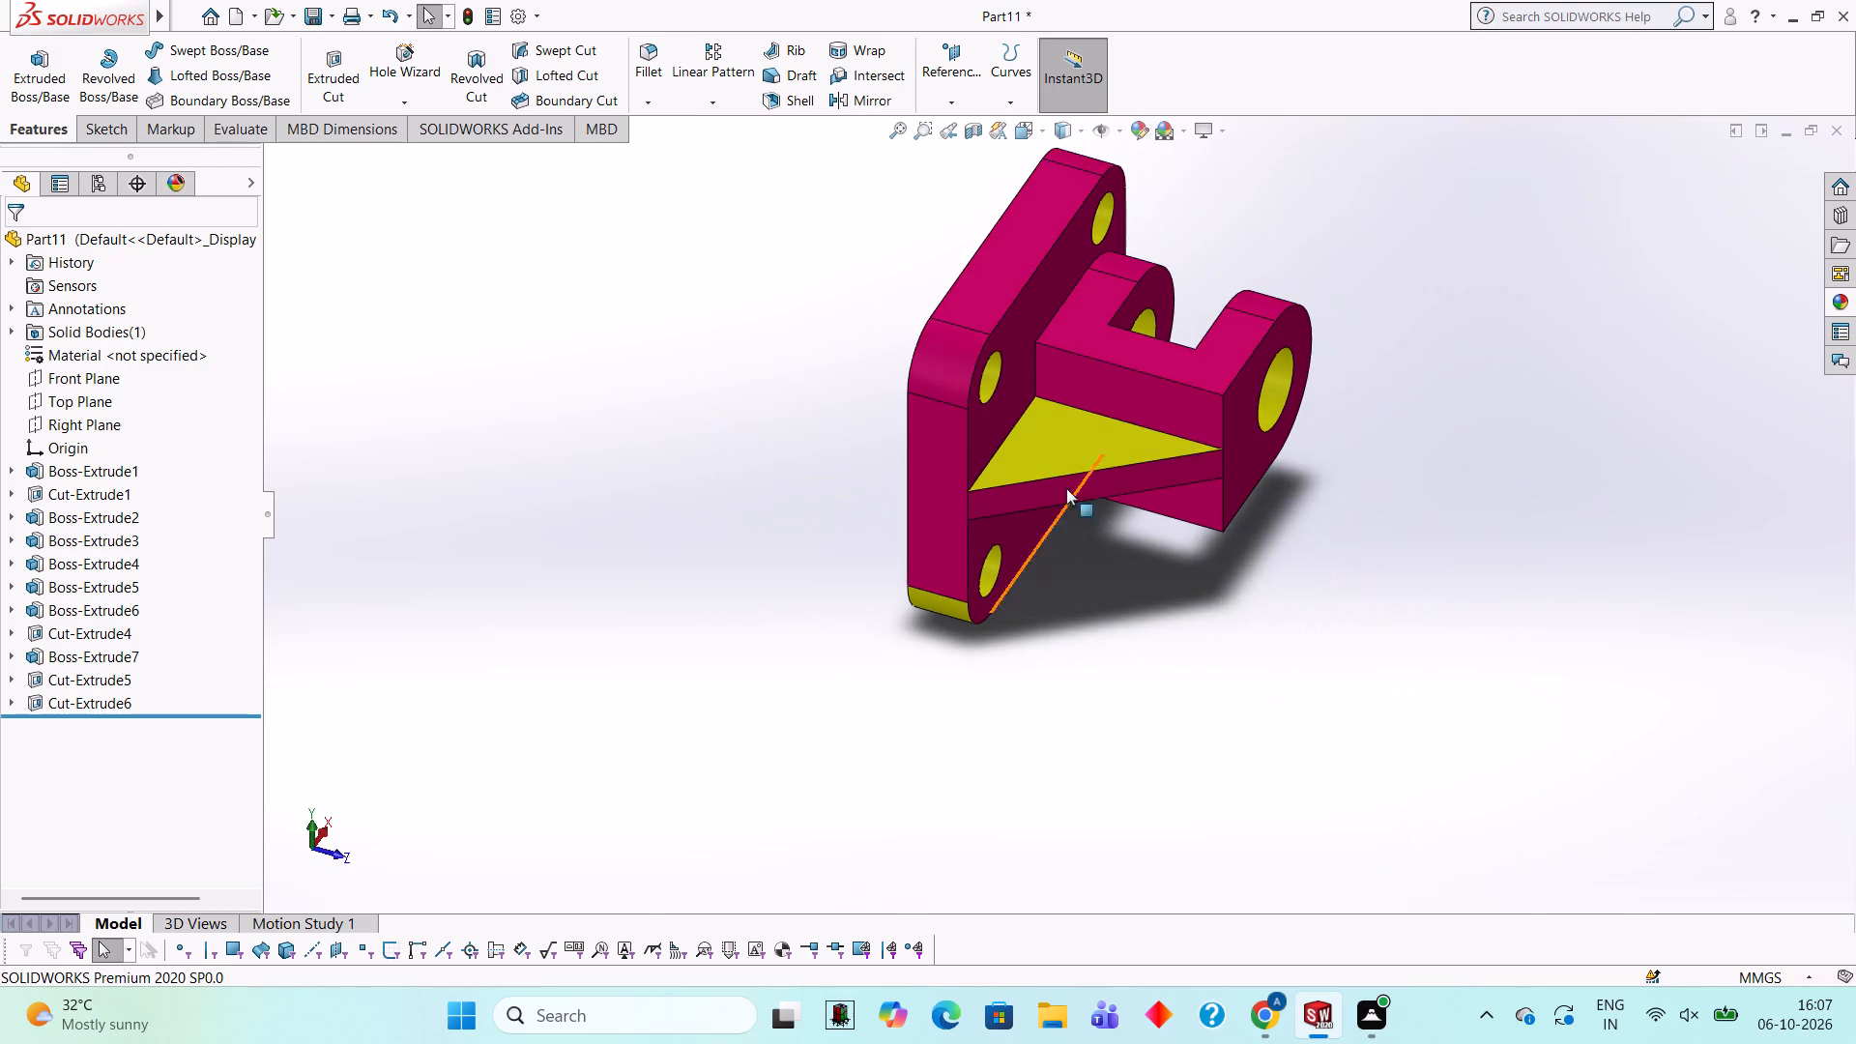
pyautogui.scroll(-2, 1112, 378)
pyautogui.scroll(-2, 971, 333)
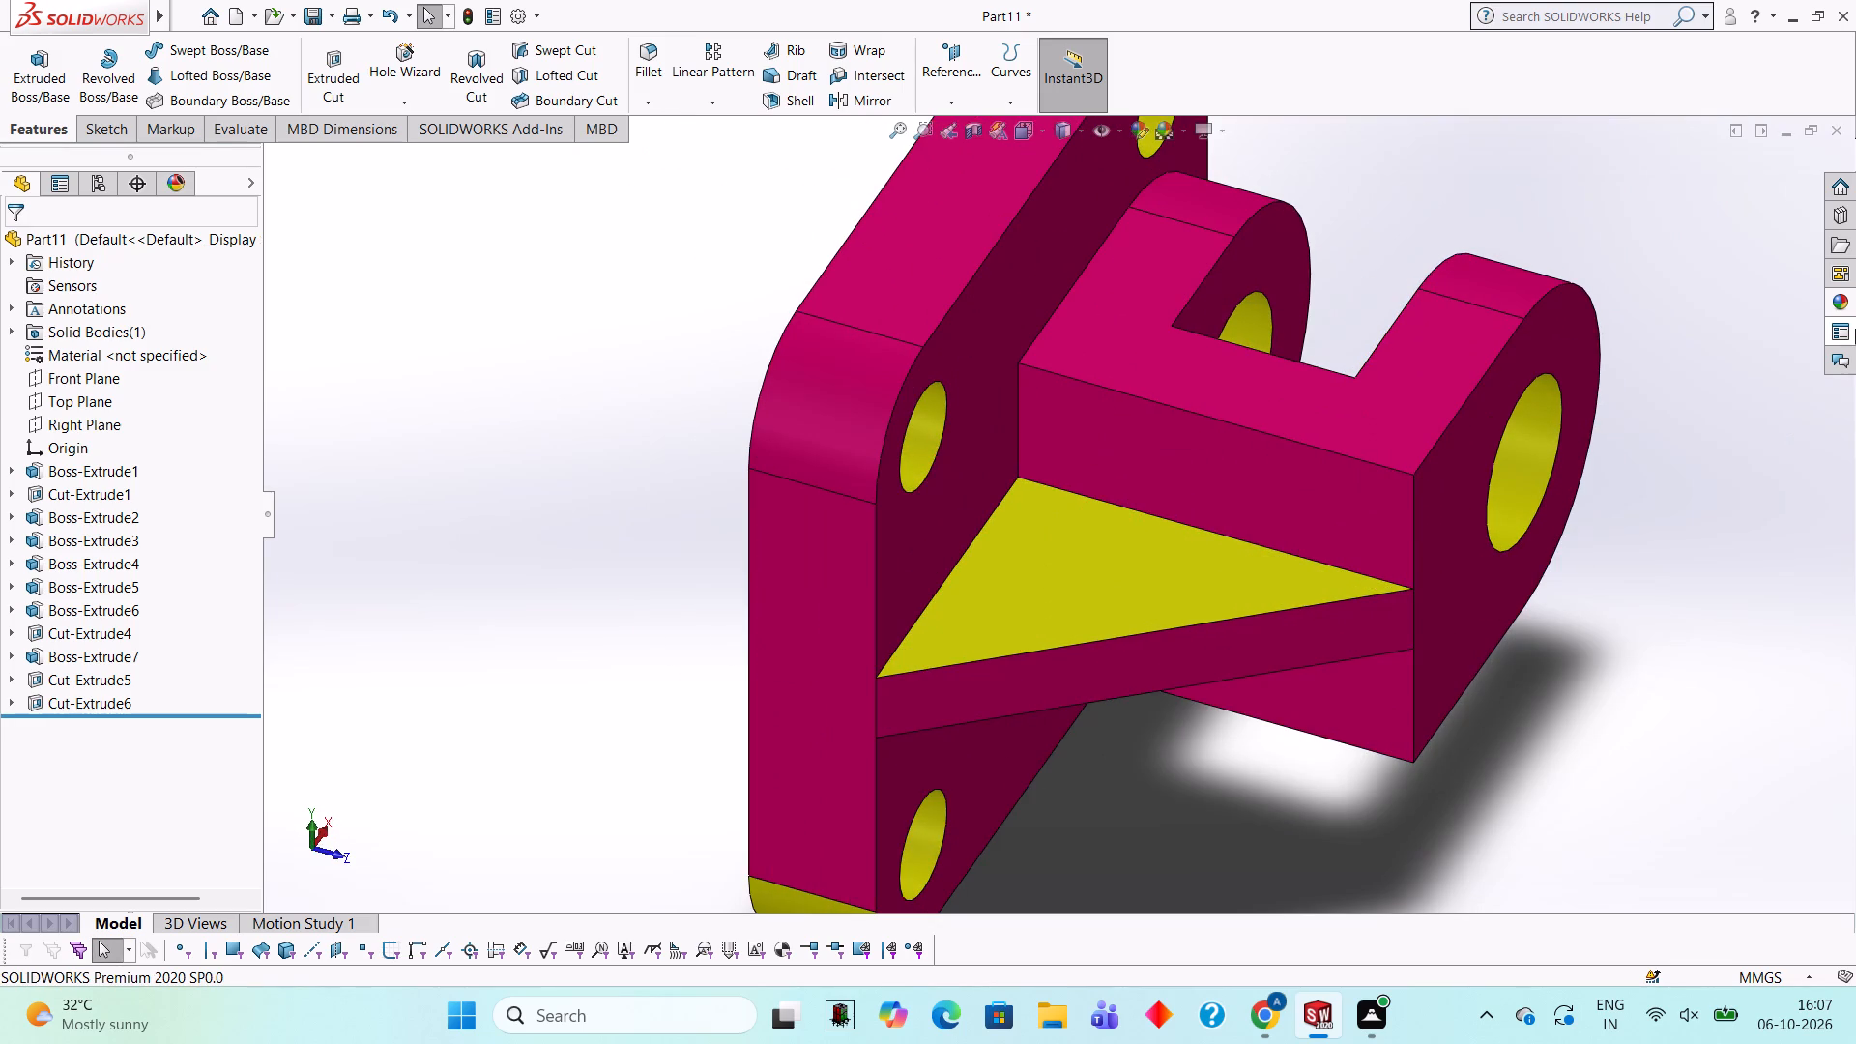
pyautogui.click(1843, 301)
pyautogui.moveTo(1632, 746); pyautogui.dragTo(855, 398)
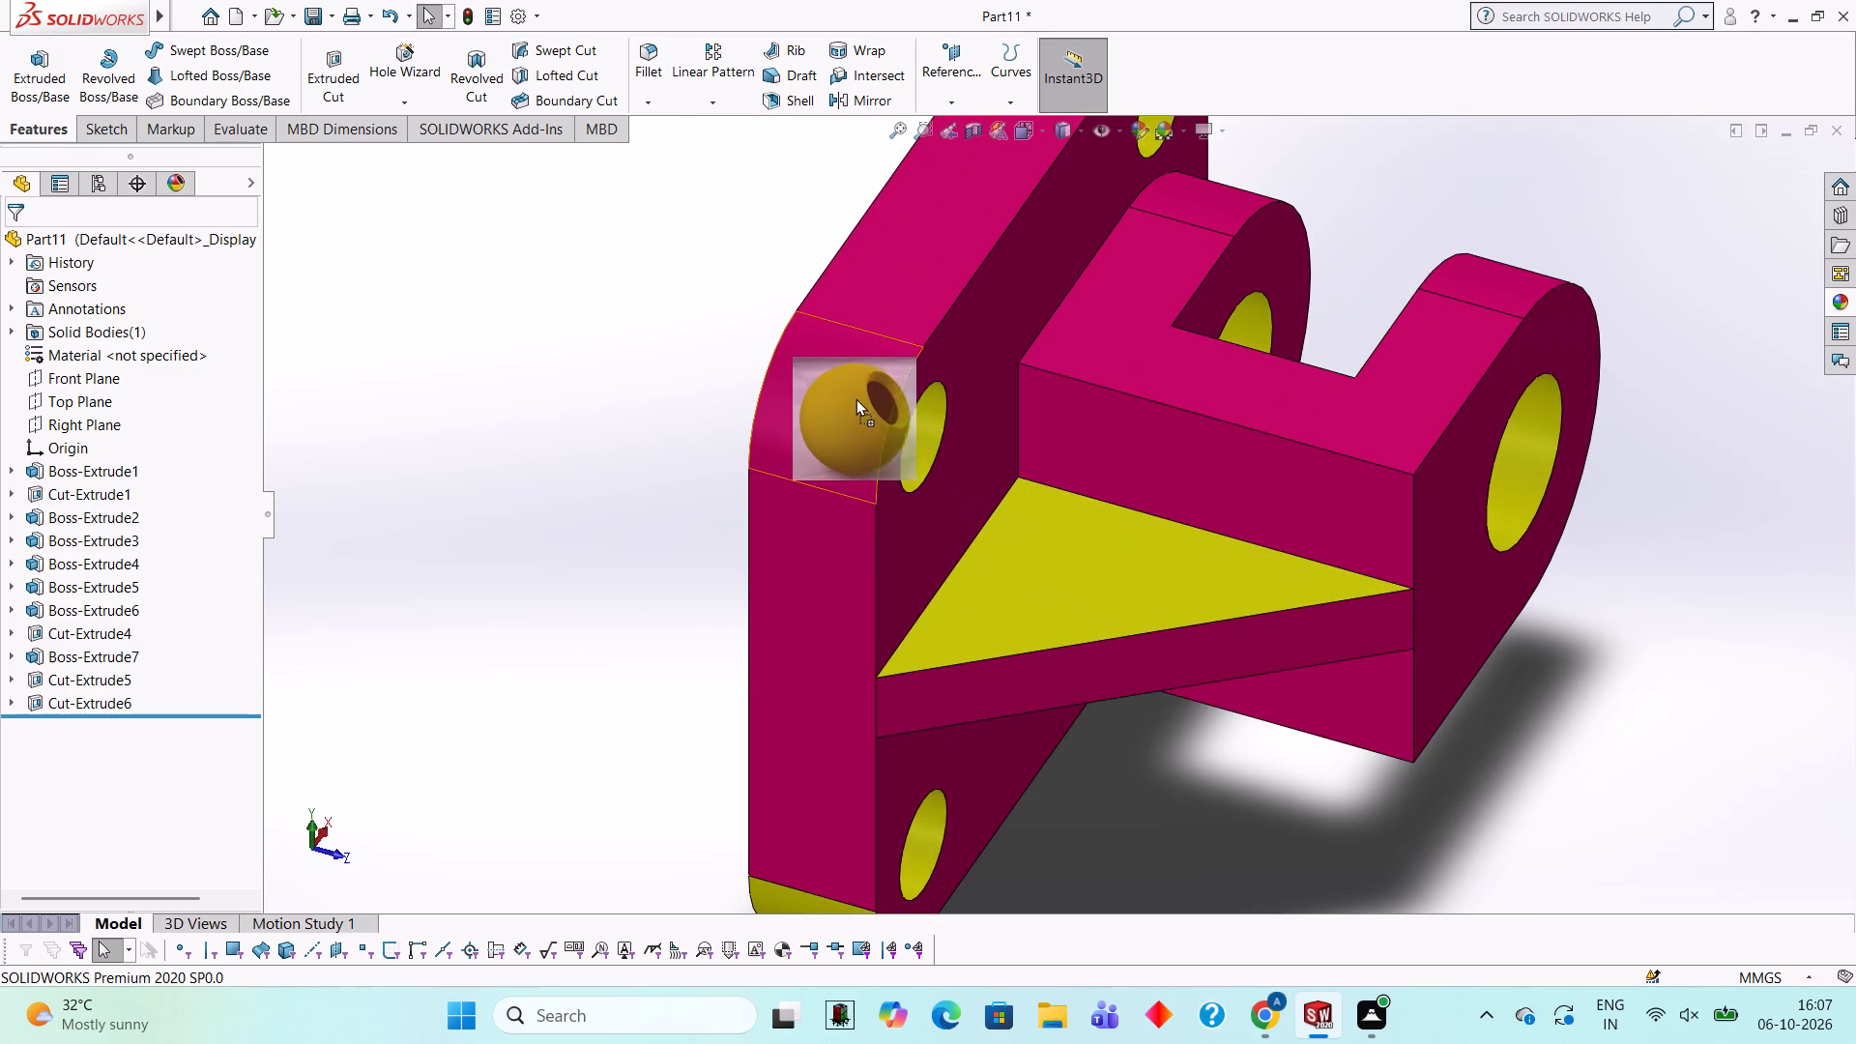
pyautogui.moveTo(855, 398); pyautogui.dragTo(844, 394)
pyautogui.click(844, 394)
# Apply the Yellow solid appearance to the plate's upper rounded corner face on the side away from the rib.
pyautogui.scroll(3, 1083, 430)
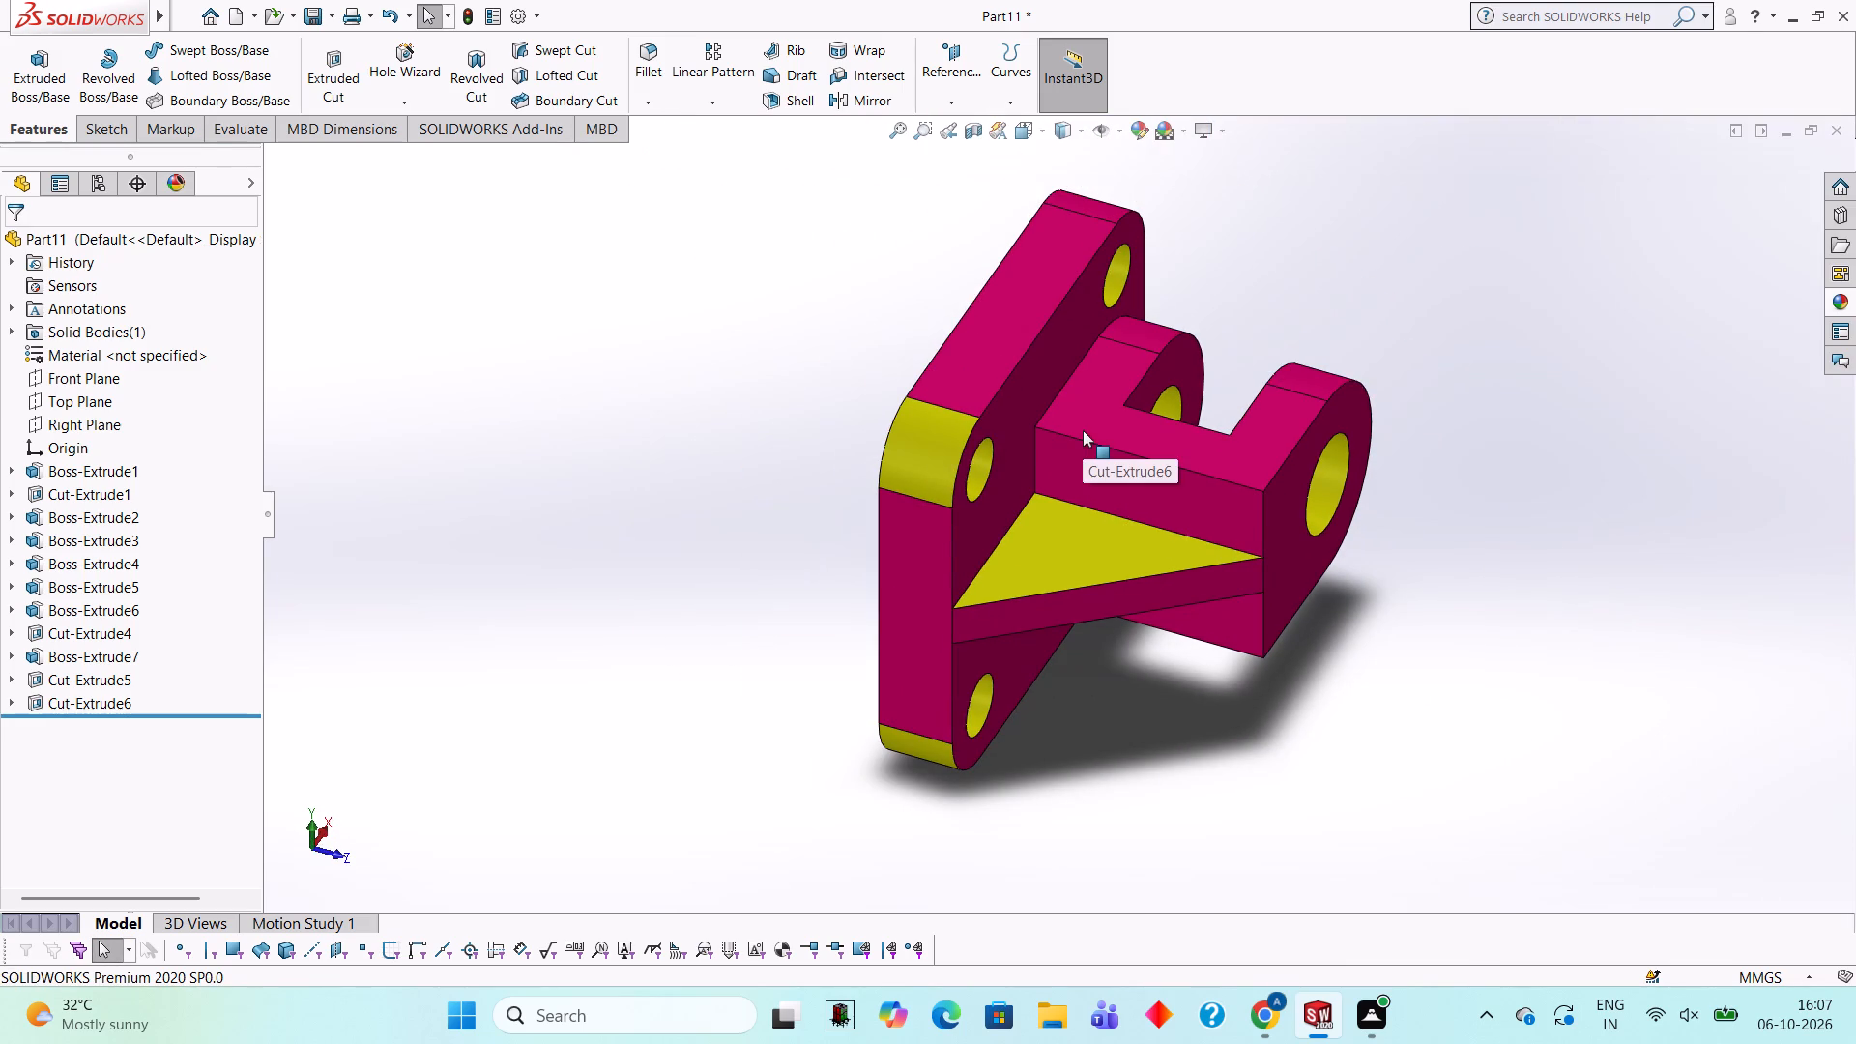
pyautogui.scroll(-1, 1282, 244)
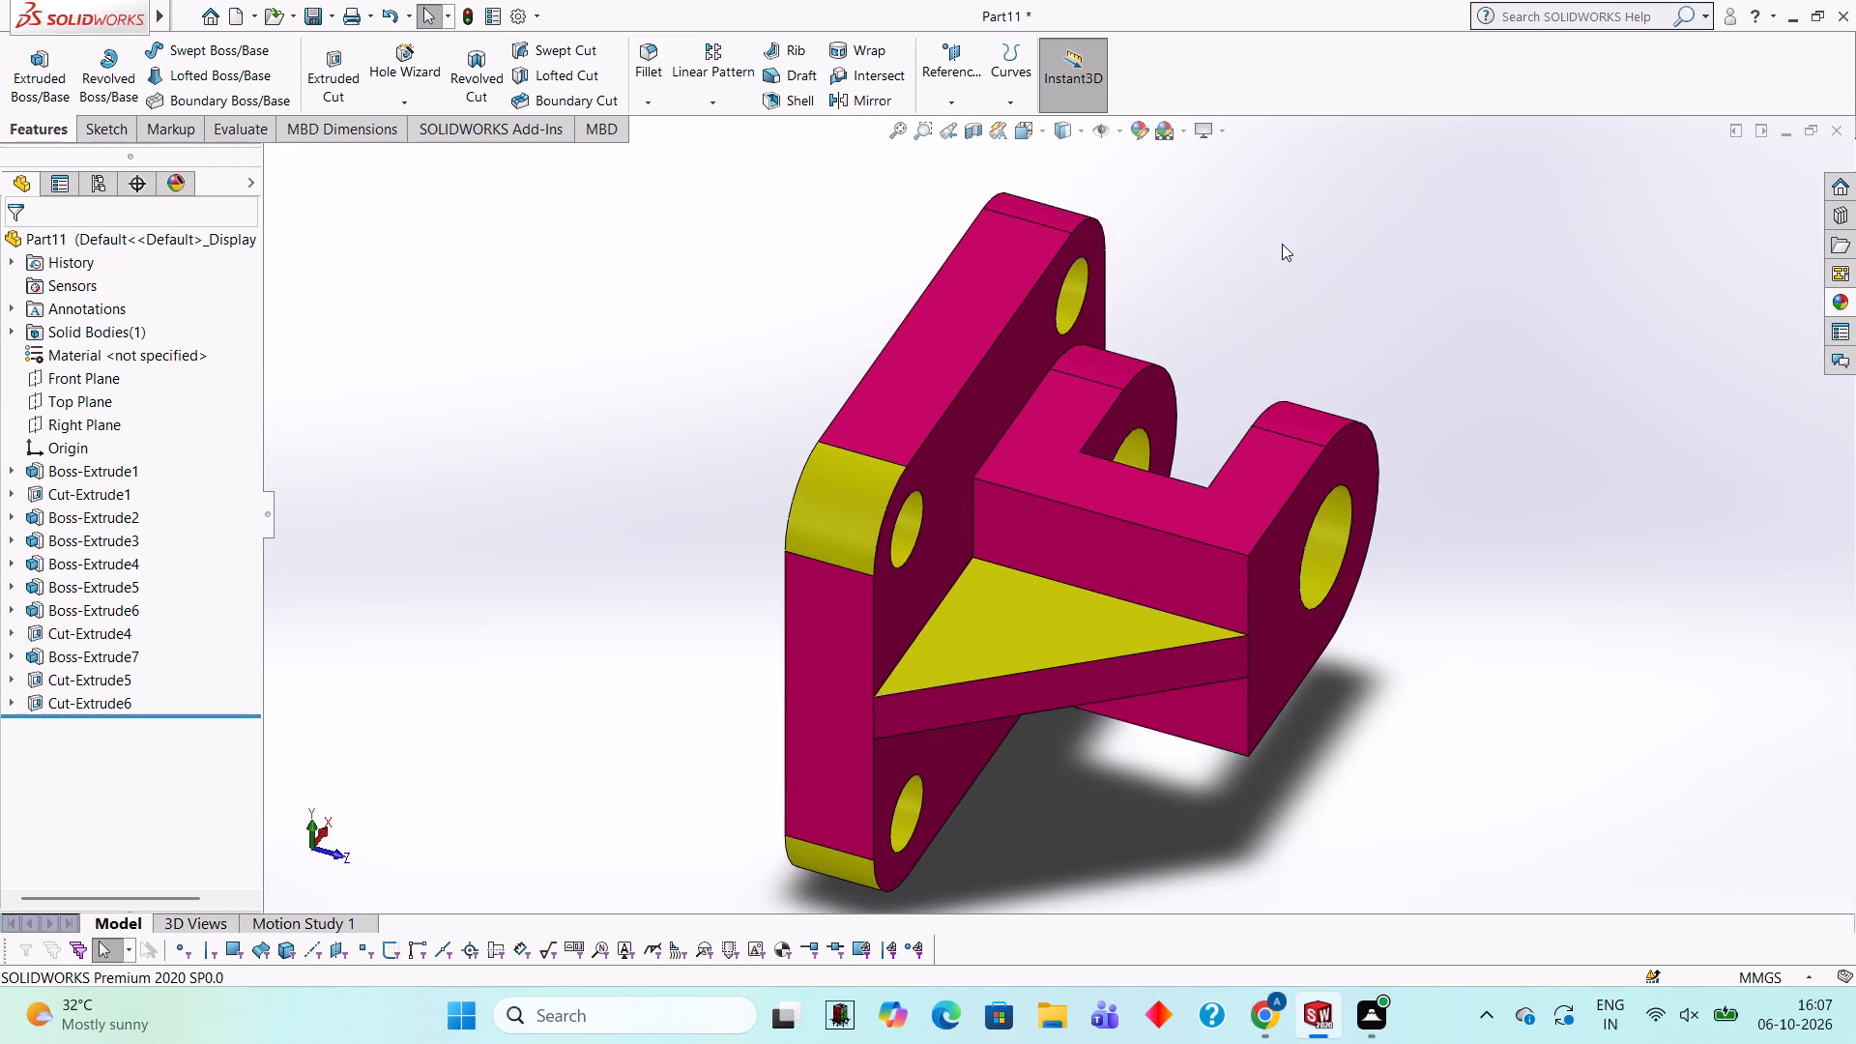
pyautogui.moveTo(1104, 312); pyautogui.dragTo(1005, 593, button='middle')
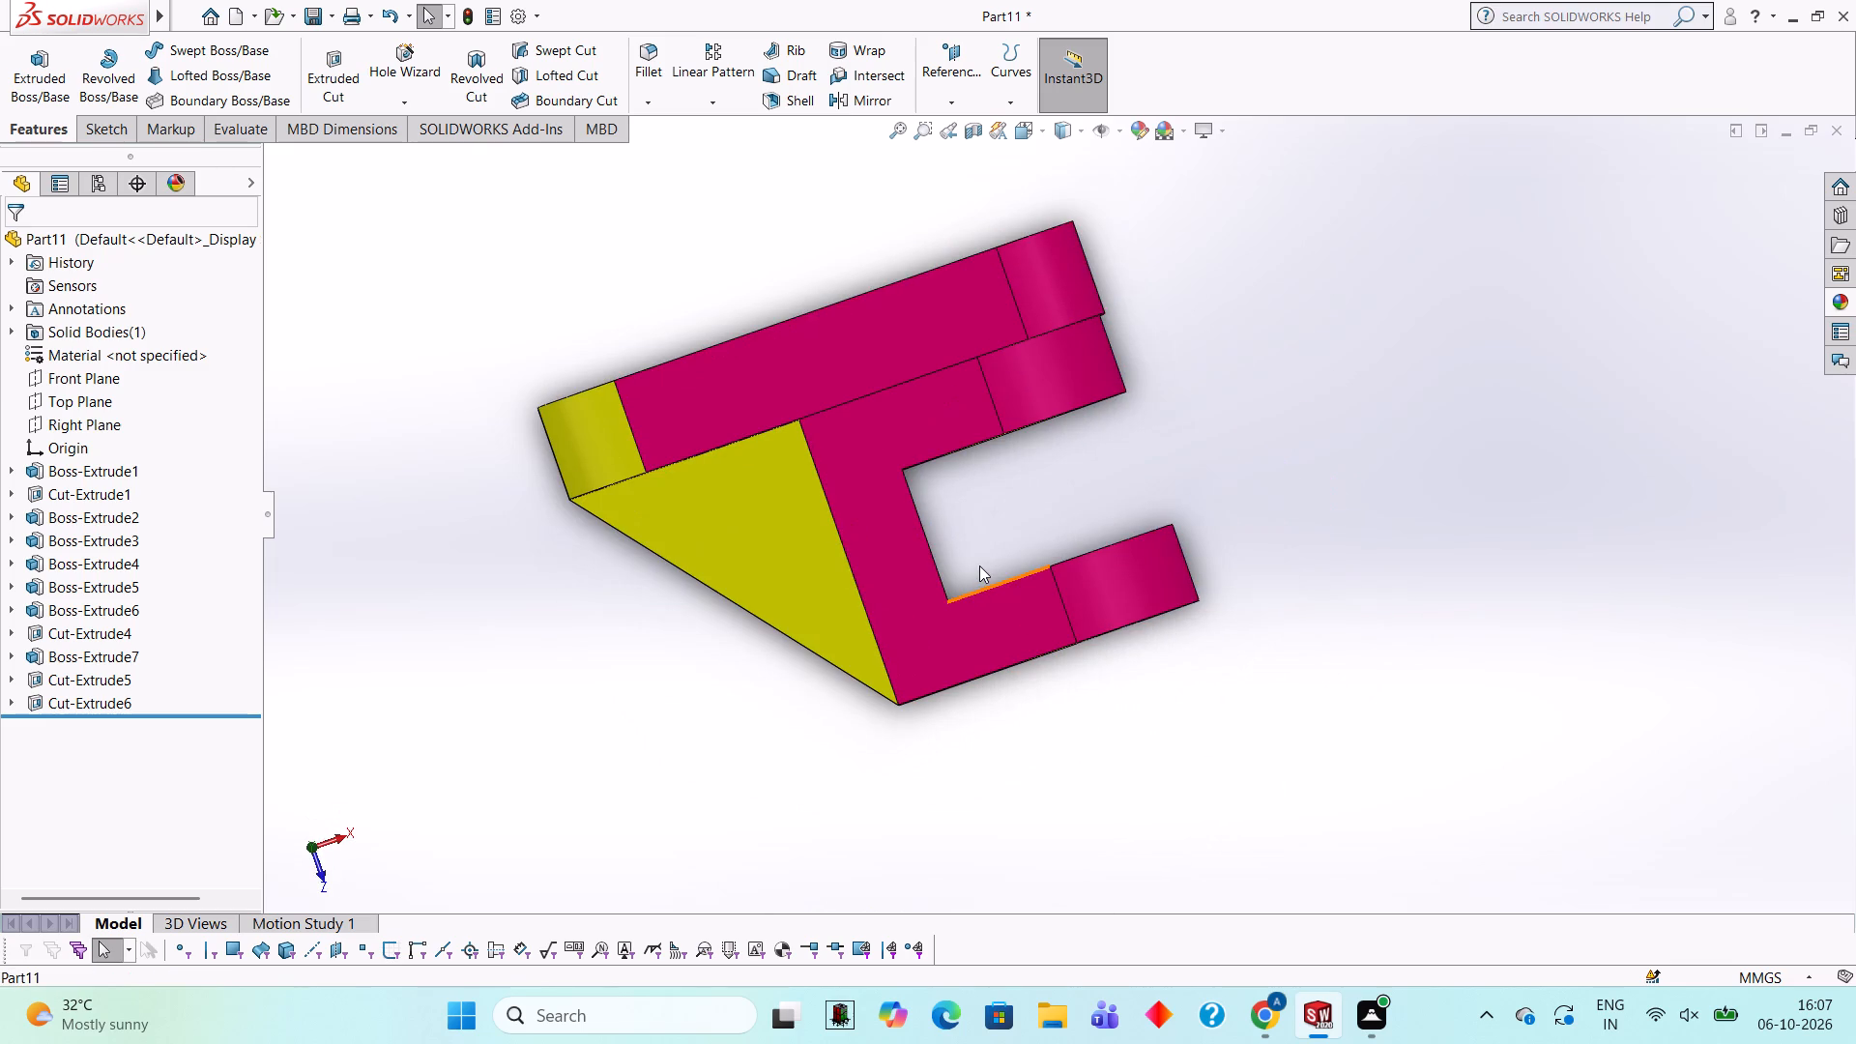
pyautogui.scroll(2, 1055, 285)
pyautogui.scroll(-4, 1055, 278)
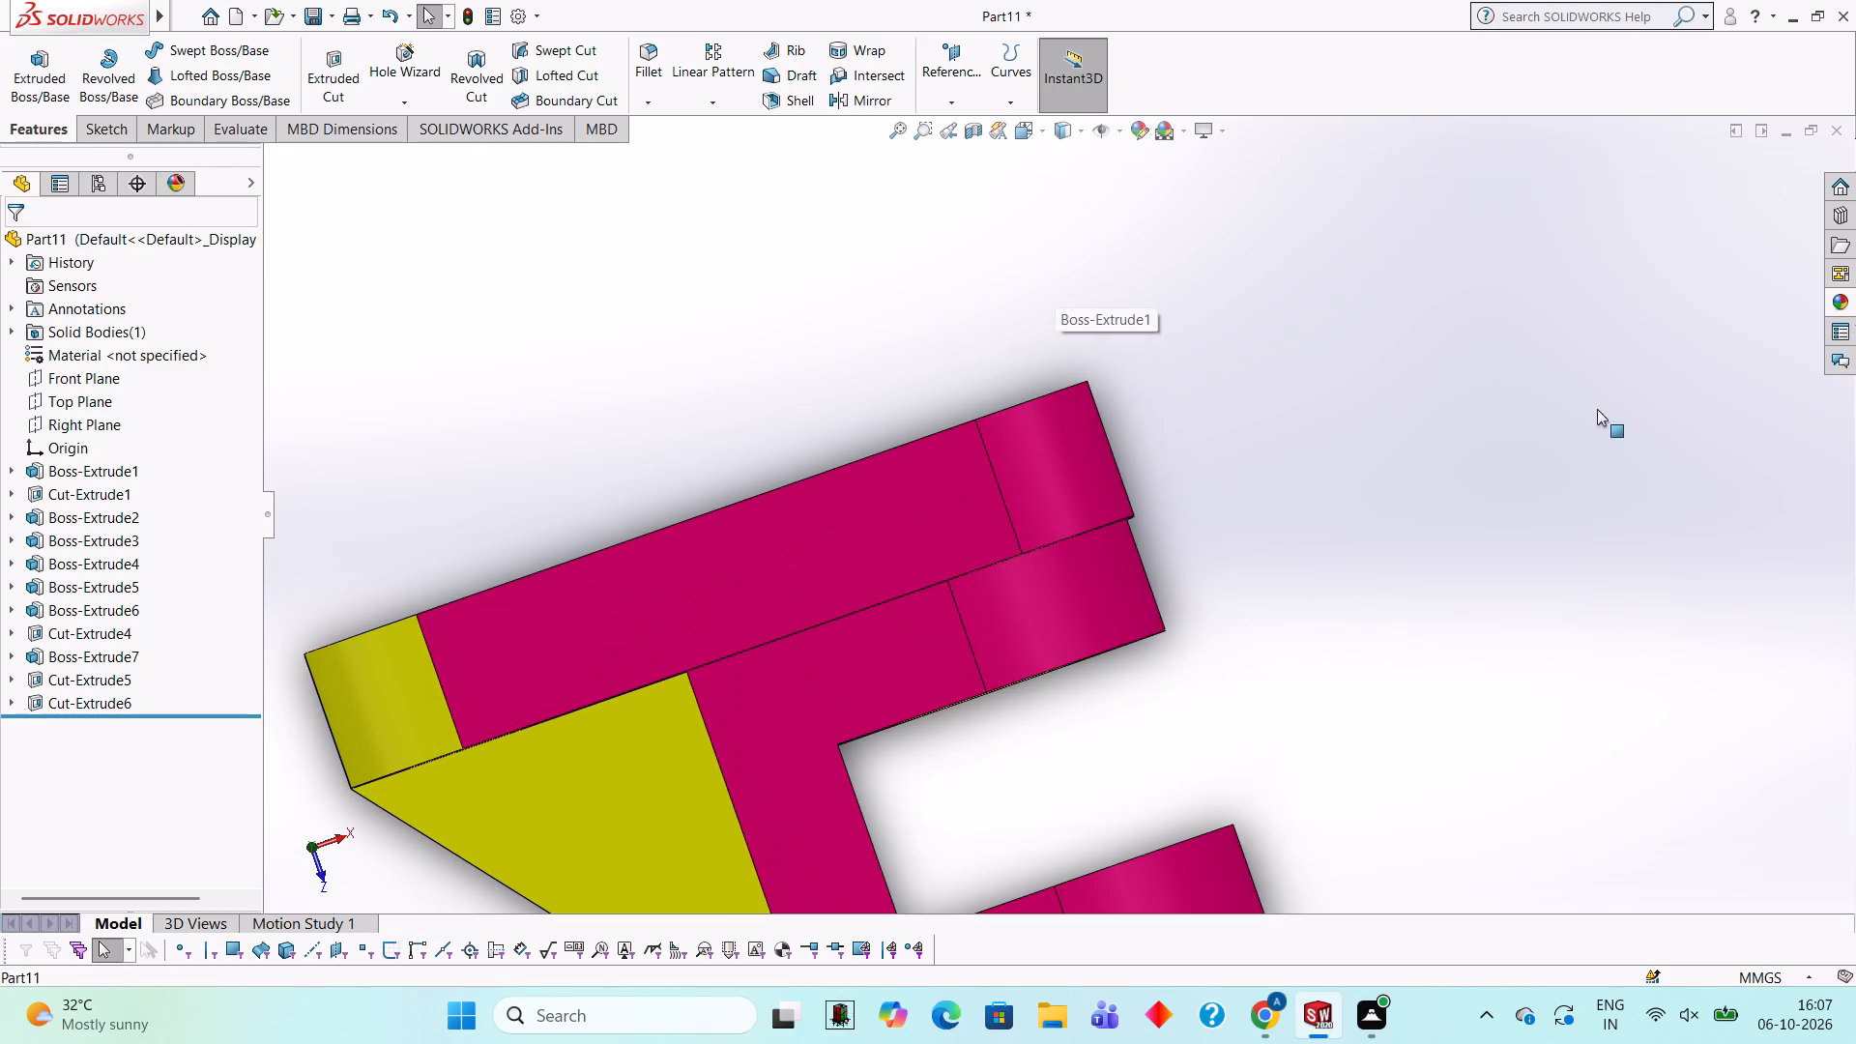
pyautogui.click(1842, 290)
pyautogui.moveTo(1648, 761); pyautogui.dragTo(1101, 466)
pyautogui.click(1101, 466)
# Apply the Yellow solid appearance to the rounded end face of the outer arm, farthest from the plate.
pyautogui.moveTo(1326, 573); pyautogui.dragTo(1177, 496, button='middle')
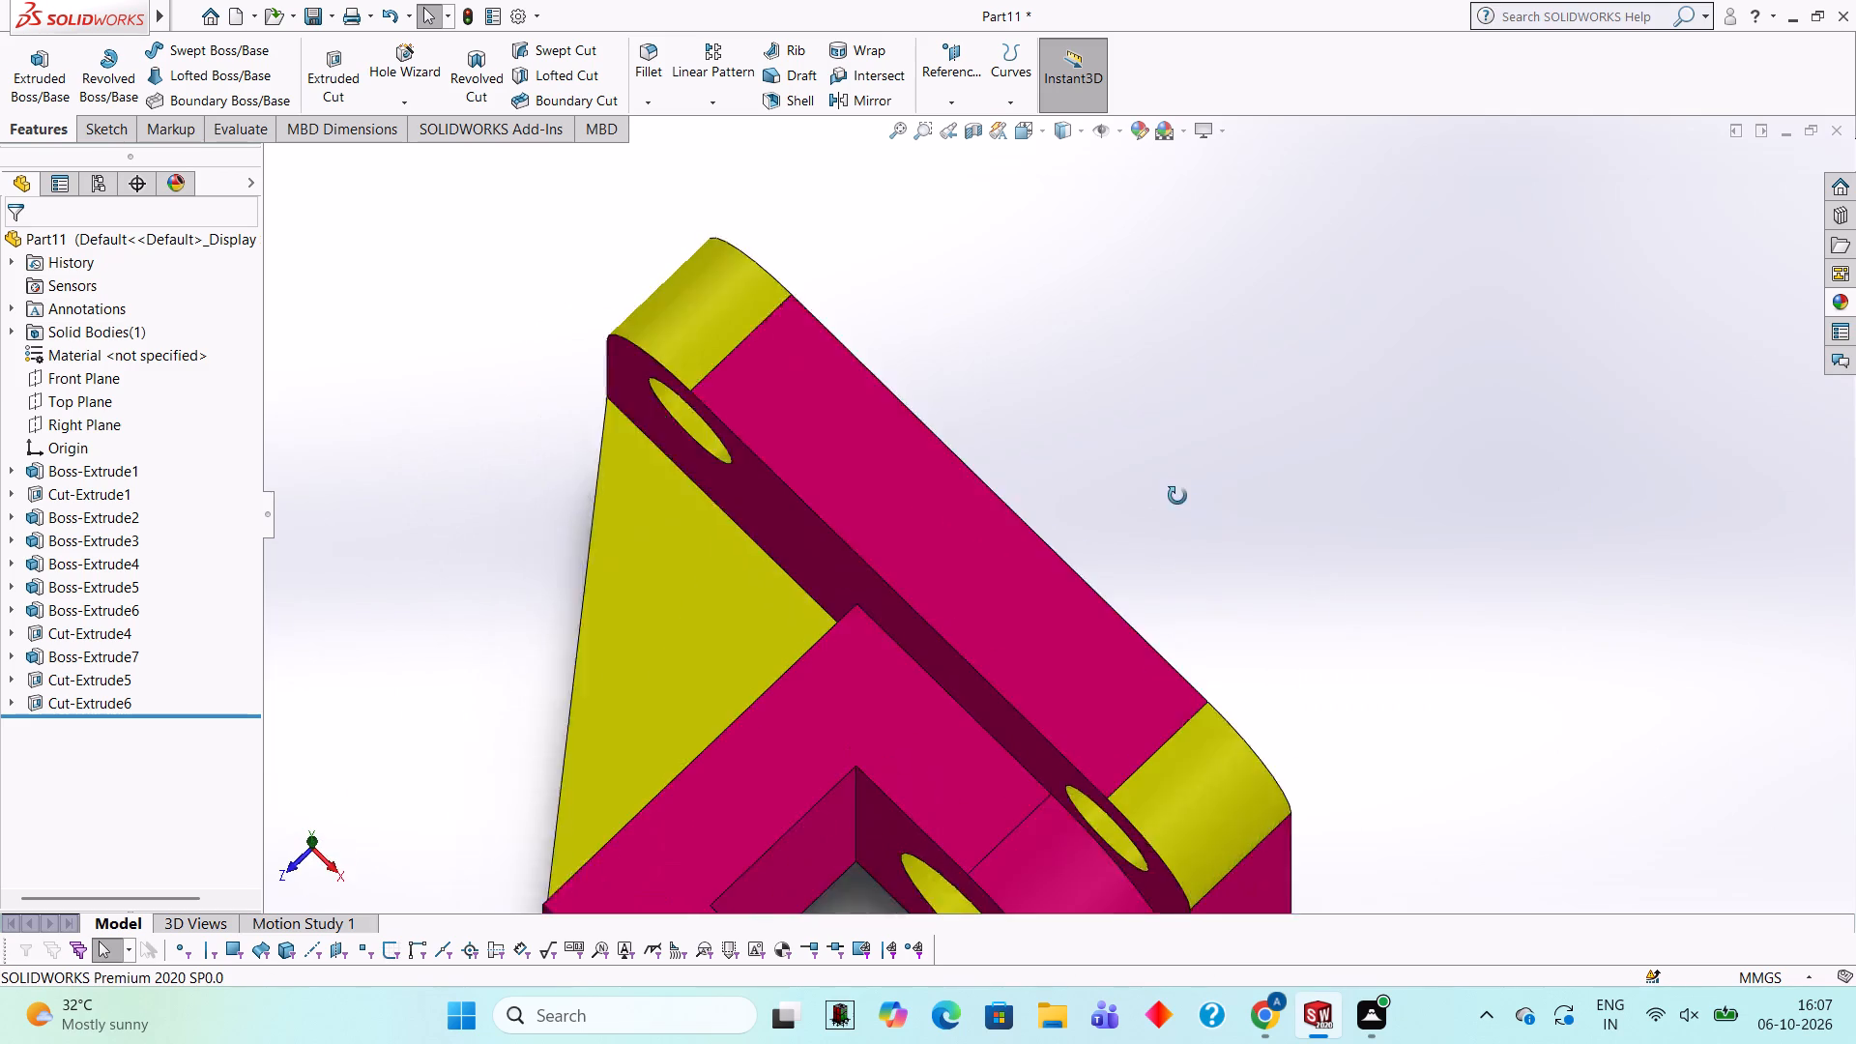
pyautogui.moveTo(1177, 496); pyautogui.dragTo(1170, 491, button='middle')
pyautogui.scroll(5, 1224, 558)
pyautogui.moveTo(1270, 763); pyautogui.dragTo(1238, 401, button='middle')
pyautogui.scroll(3, 1053, 938)
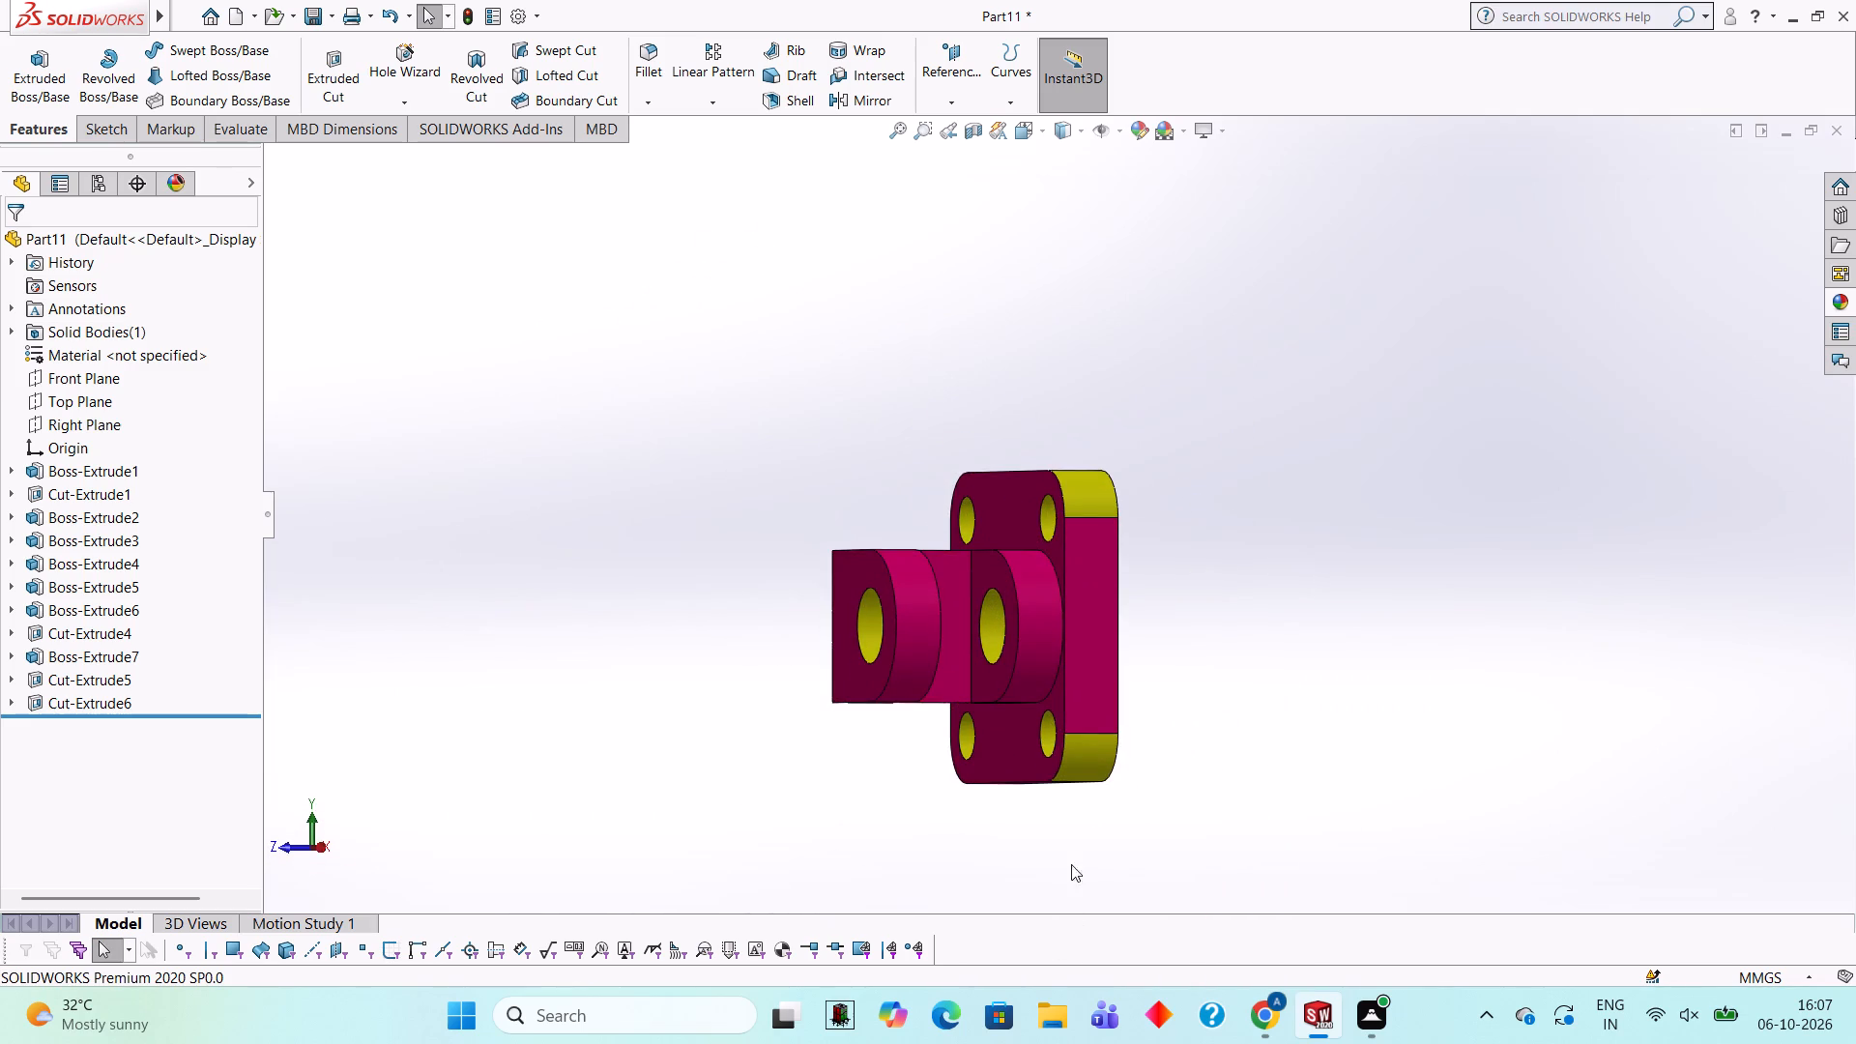
pyautogui.moveTo(1173, 791); pyautogui.dragTo(1308, 707, button='middle')
pyautogui.scroll(-2, 1125, 658)
pyautogui.moveTo(1125, 658); pyautogui.dragTo(1114, 498, button='middle')
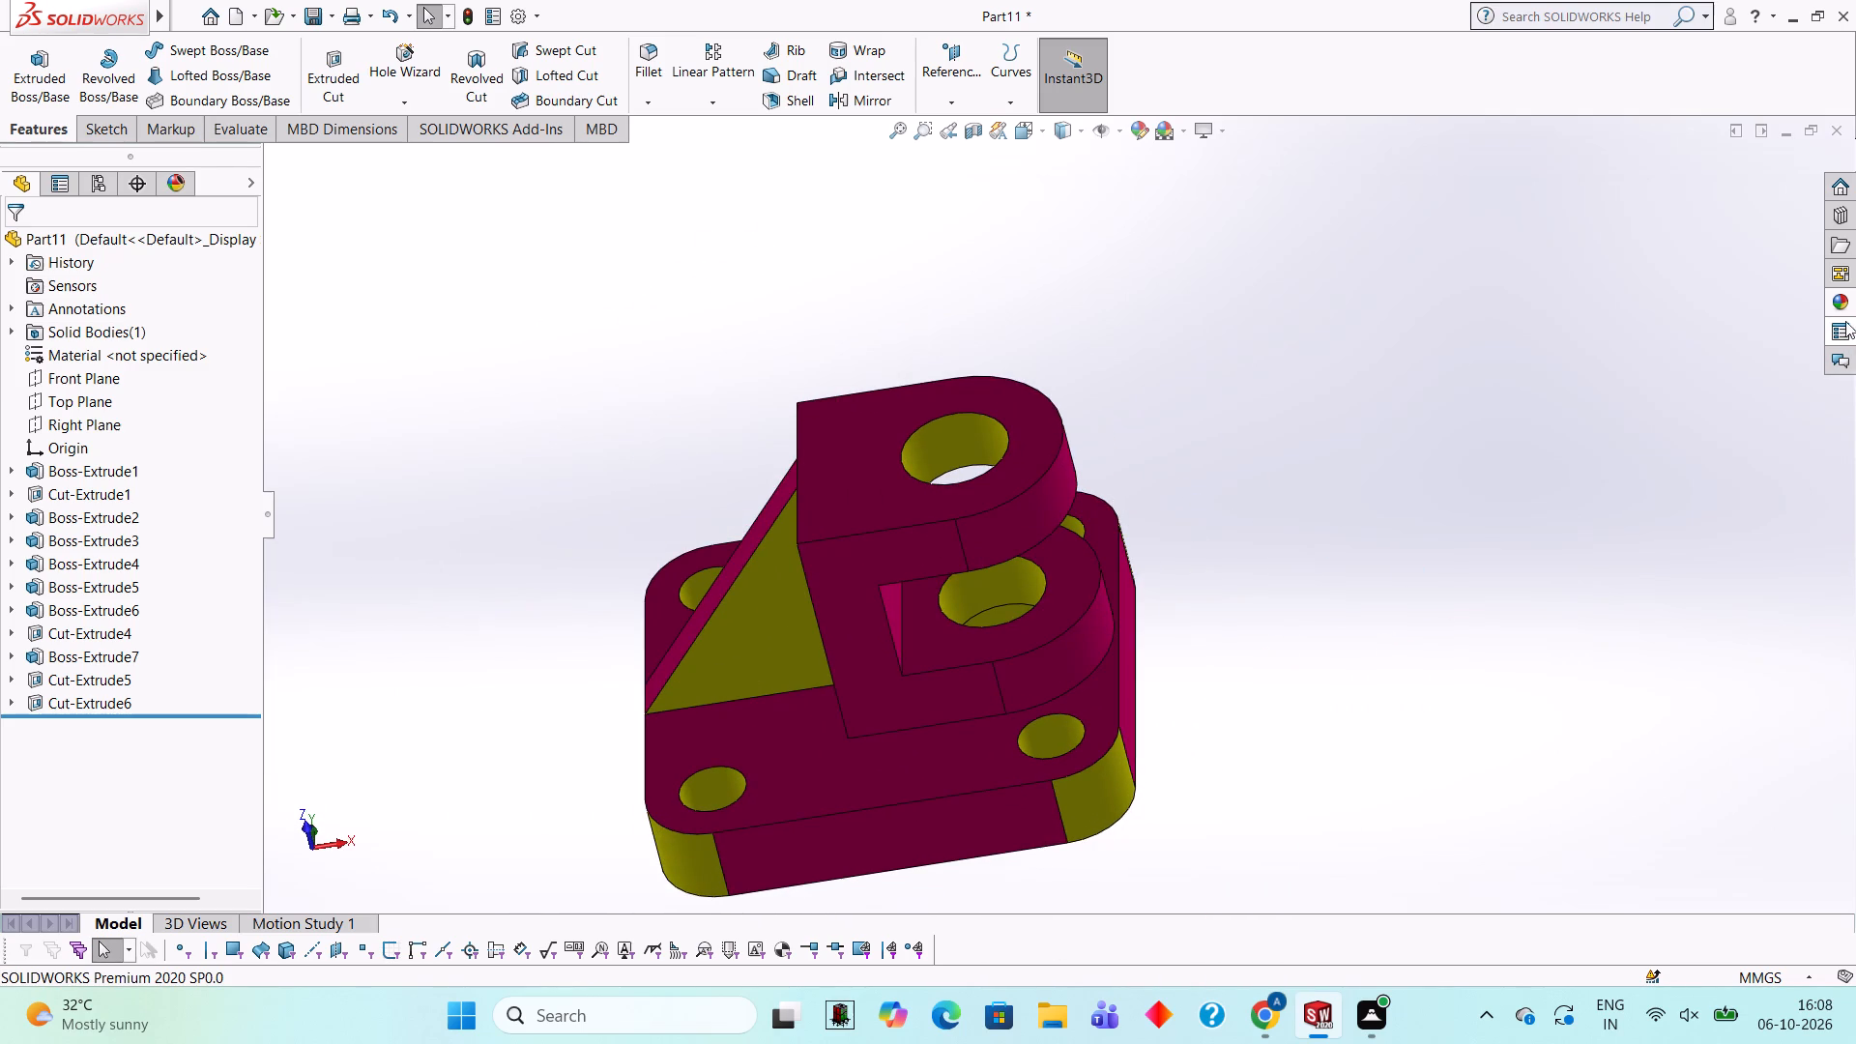
pyautogui.click(1841, 310)
pyautogui.moveTo(1635, 714); pyautogui.dragTo(1044, 475)
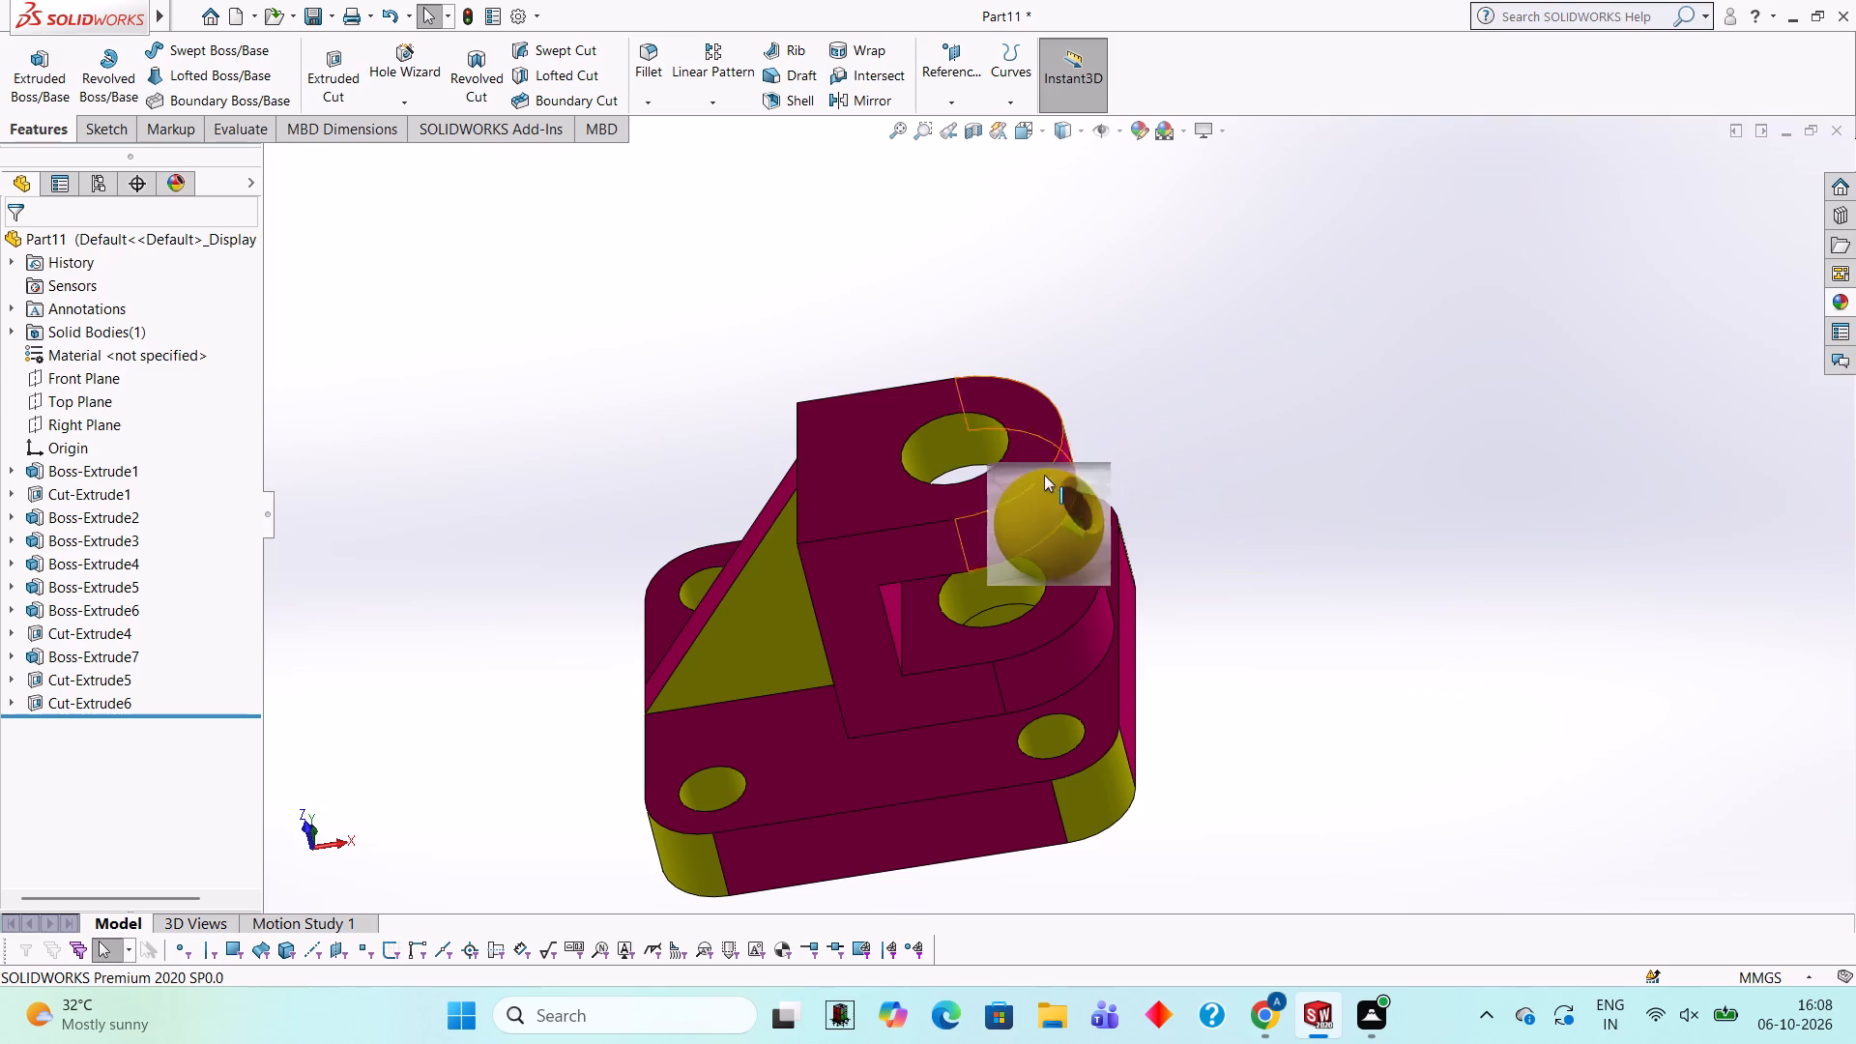
pyautogui.moveTo(1044, 475); pyautogui.dragTo(1044, 496)
pyautogui.click(1044, 496)
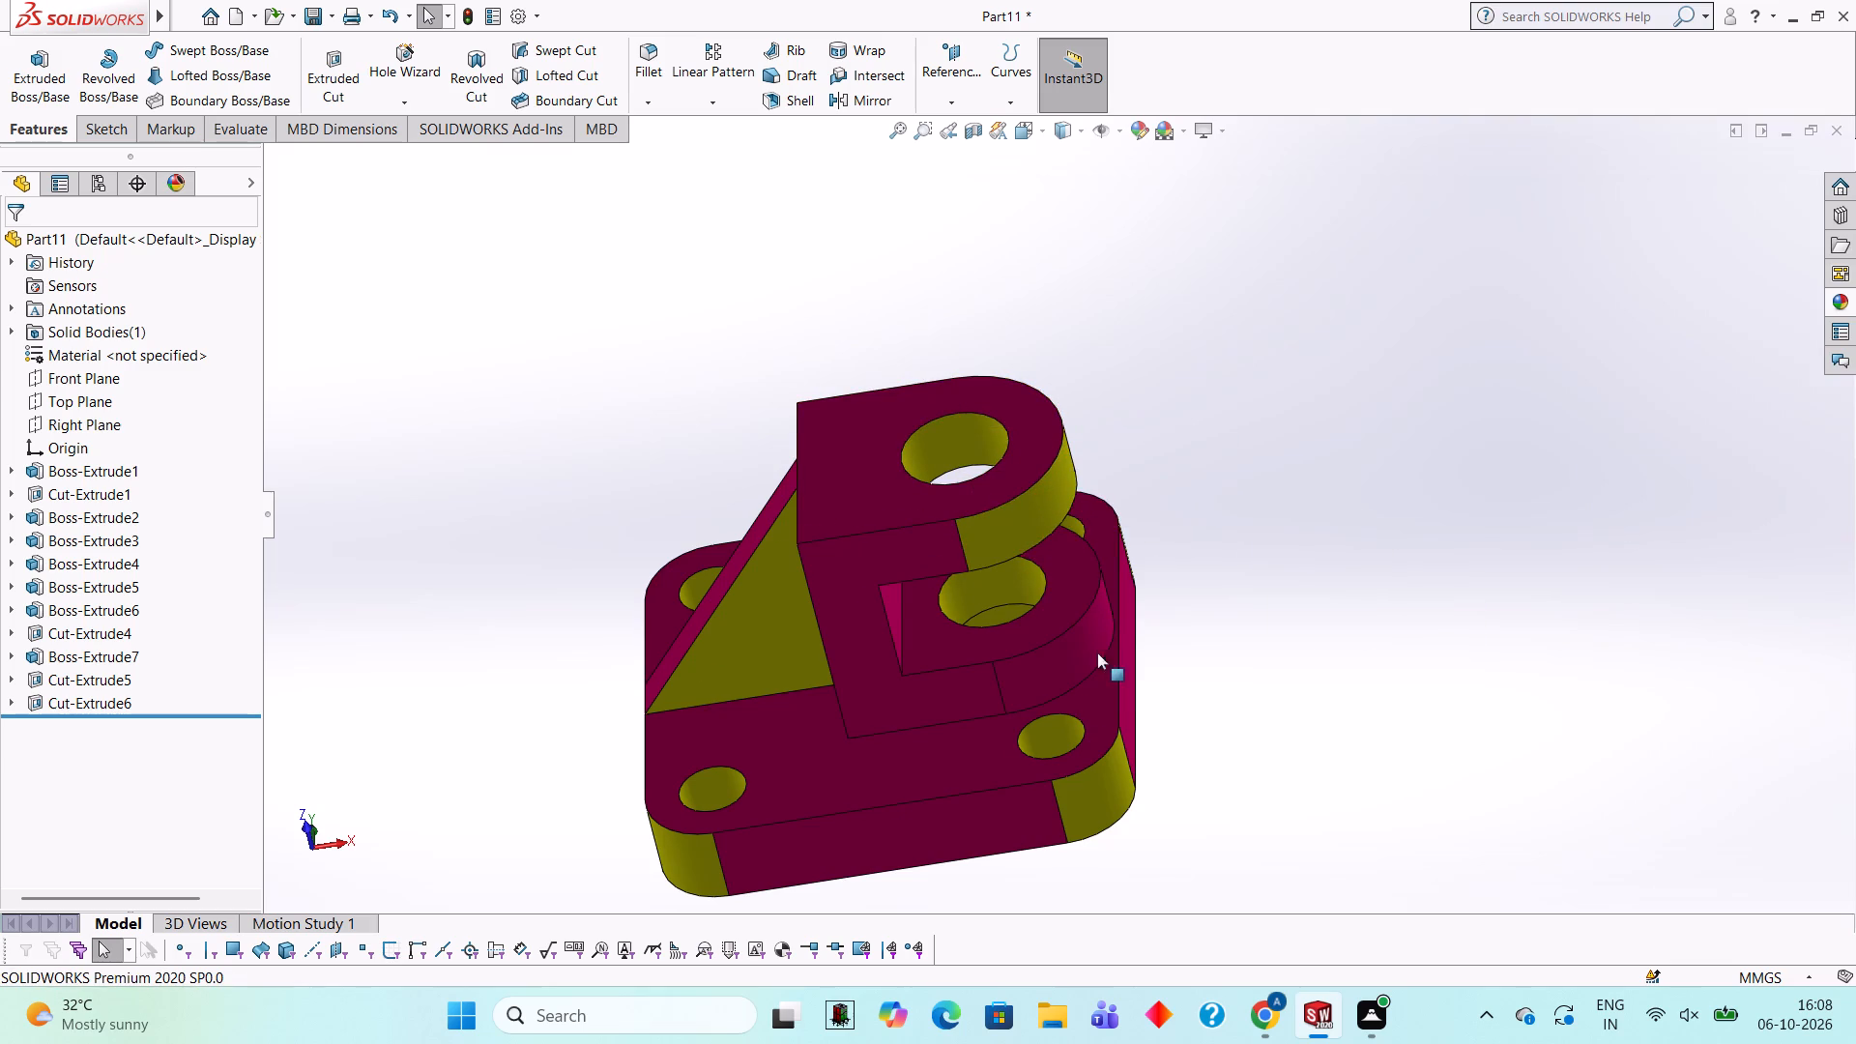
# Apply the Yellow solid appearance to the rounded end face of the arm nearest the plate.
pyautogui.scroll(-3, 1076, 696)
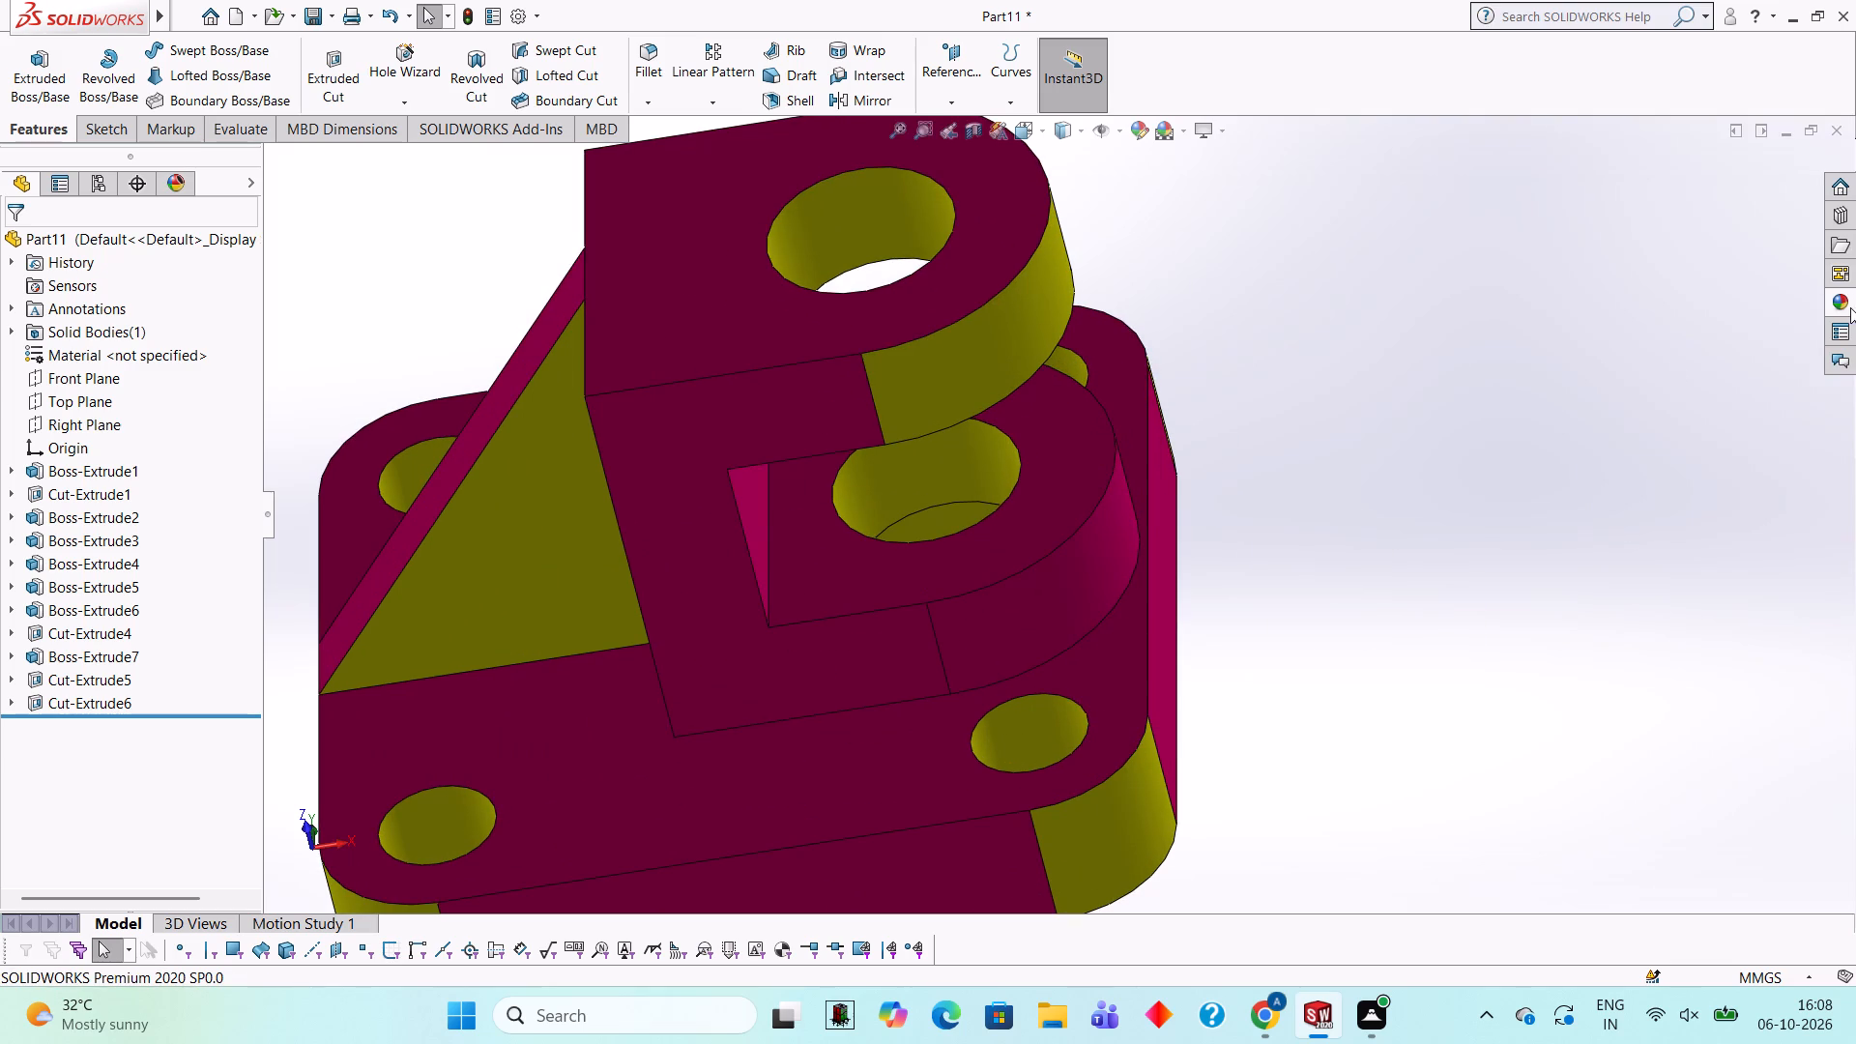
pyautogui.click(1850, 307)
pyautogui.moveTo(1634, 724); pyautogui.dragTo(1050, 599)
pyautogui.click(1050, 599)
# Examine the coloured bracket from the front, back, side and underneath to check the yellow faces.
pyautogui.scroll(4, 1050, 599)
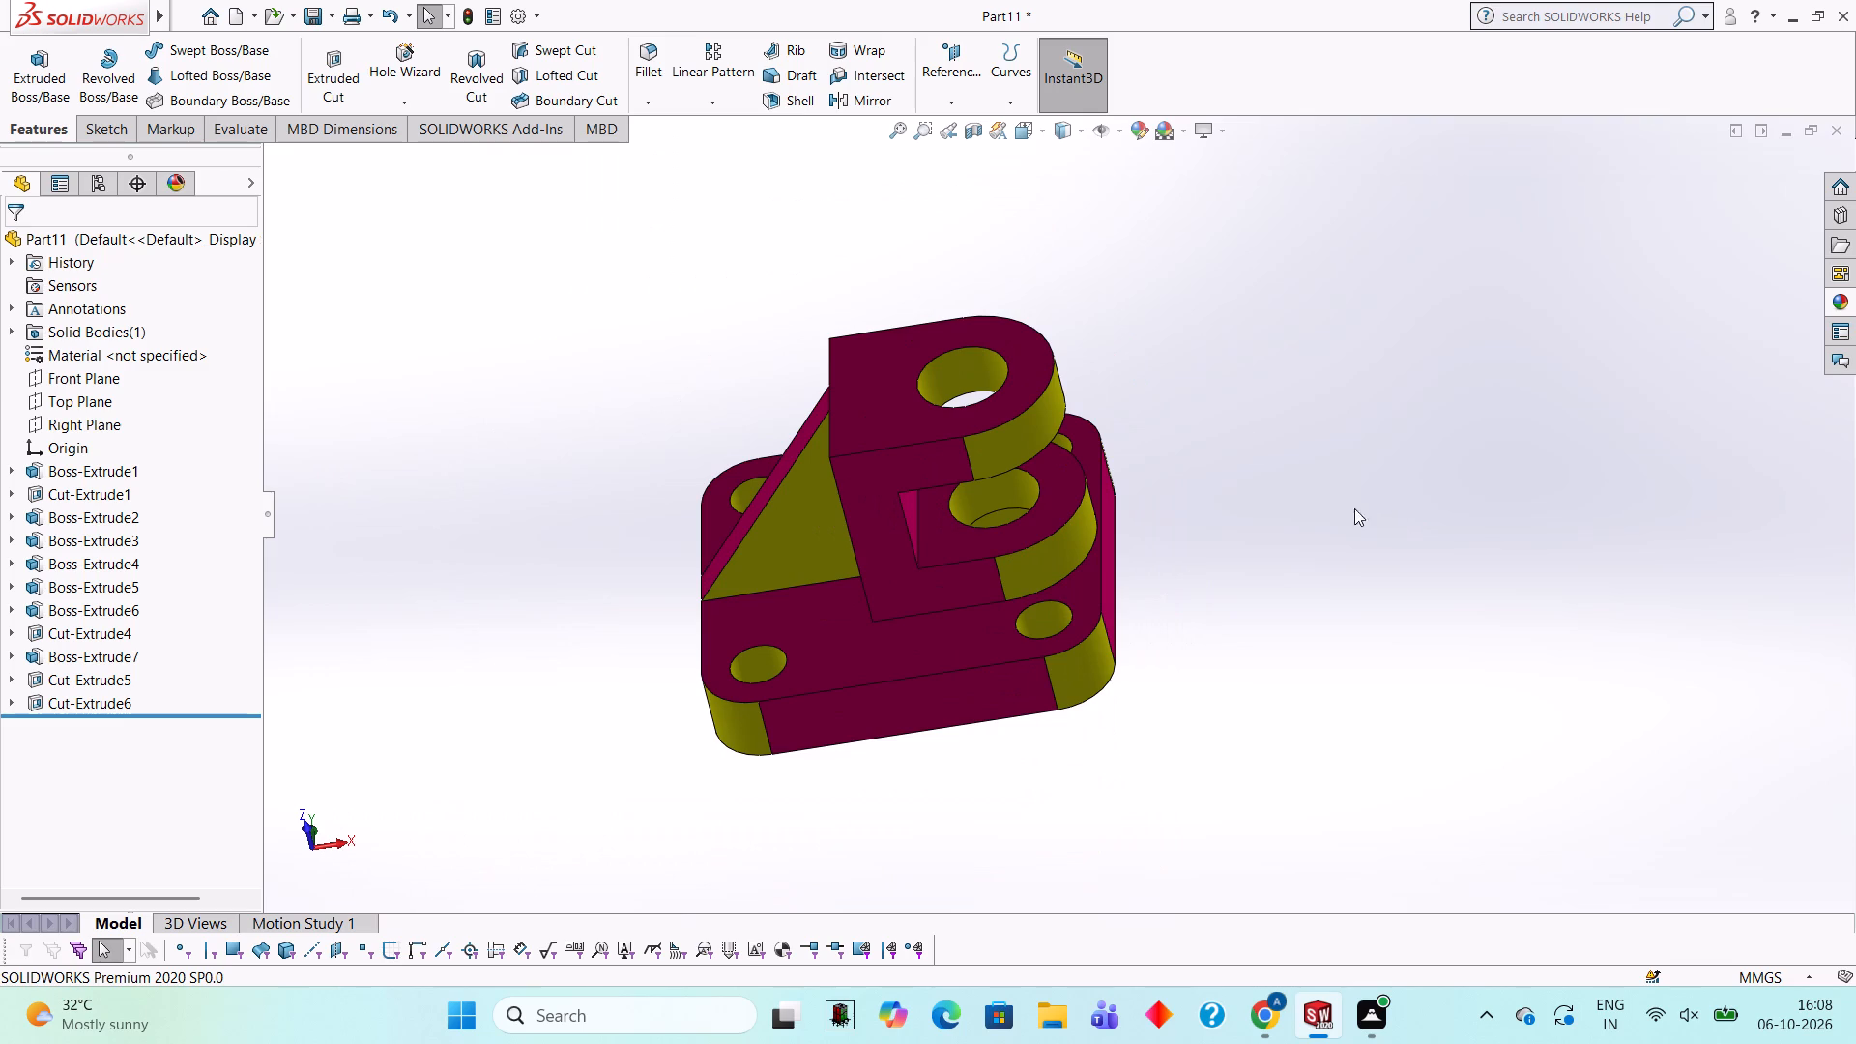
pyautogui.moveTo(1215, 396); pyautogui.dragTo(1192, 604, button='middle')
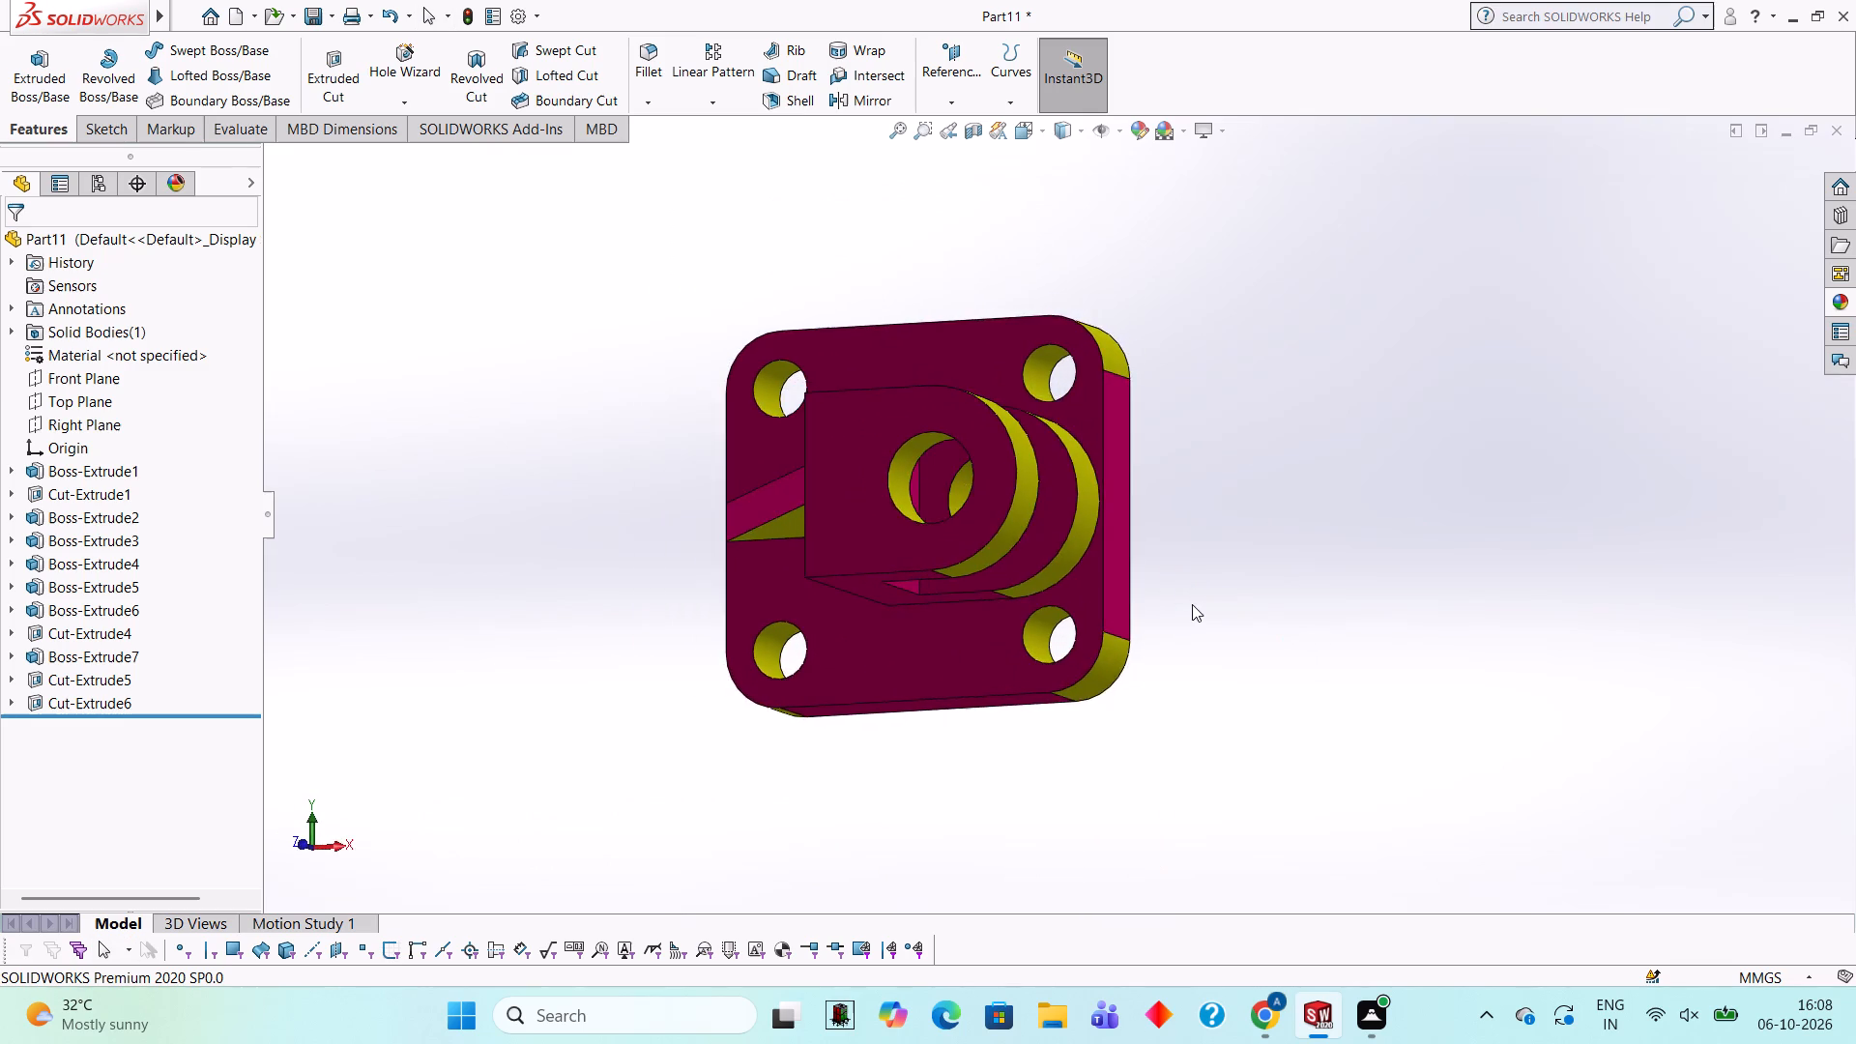
pyautogui.moveTo(1192, 604); pyautogui.dragTo(1270, 465, button='middle')
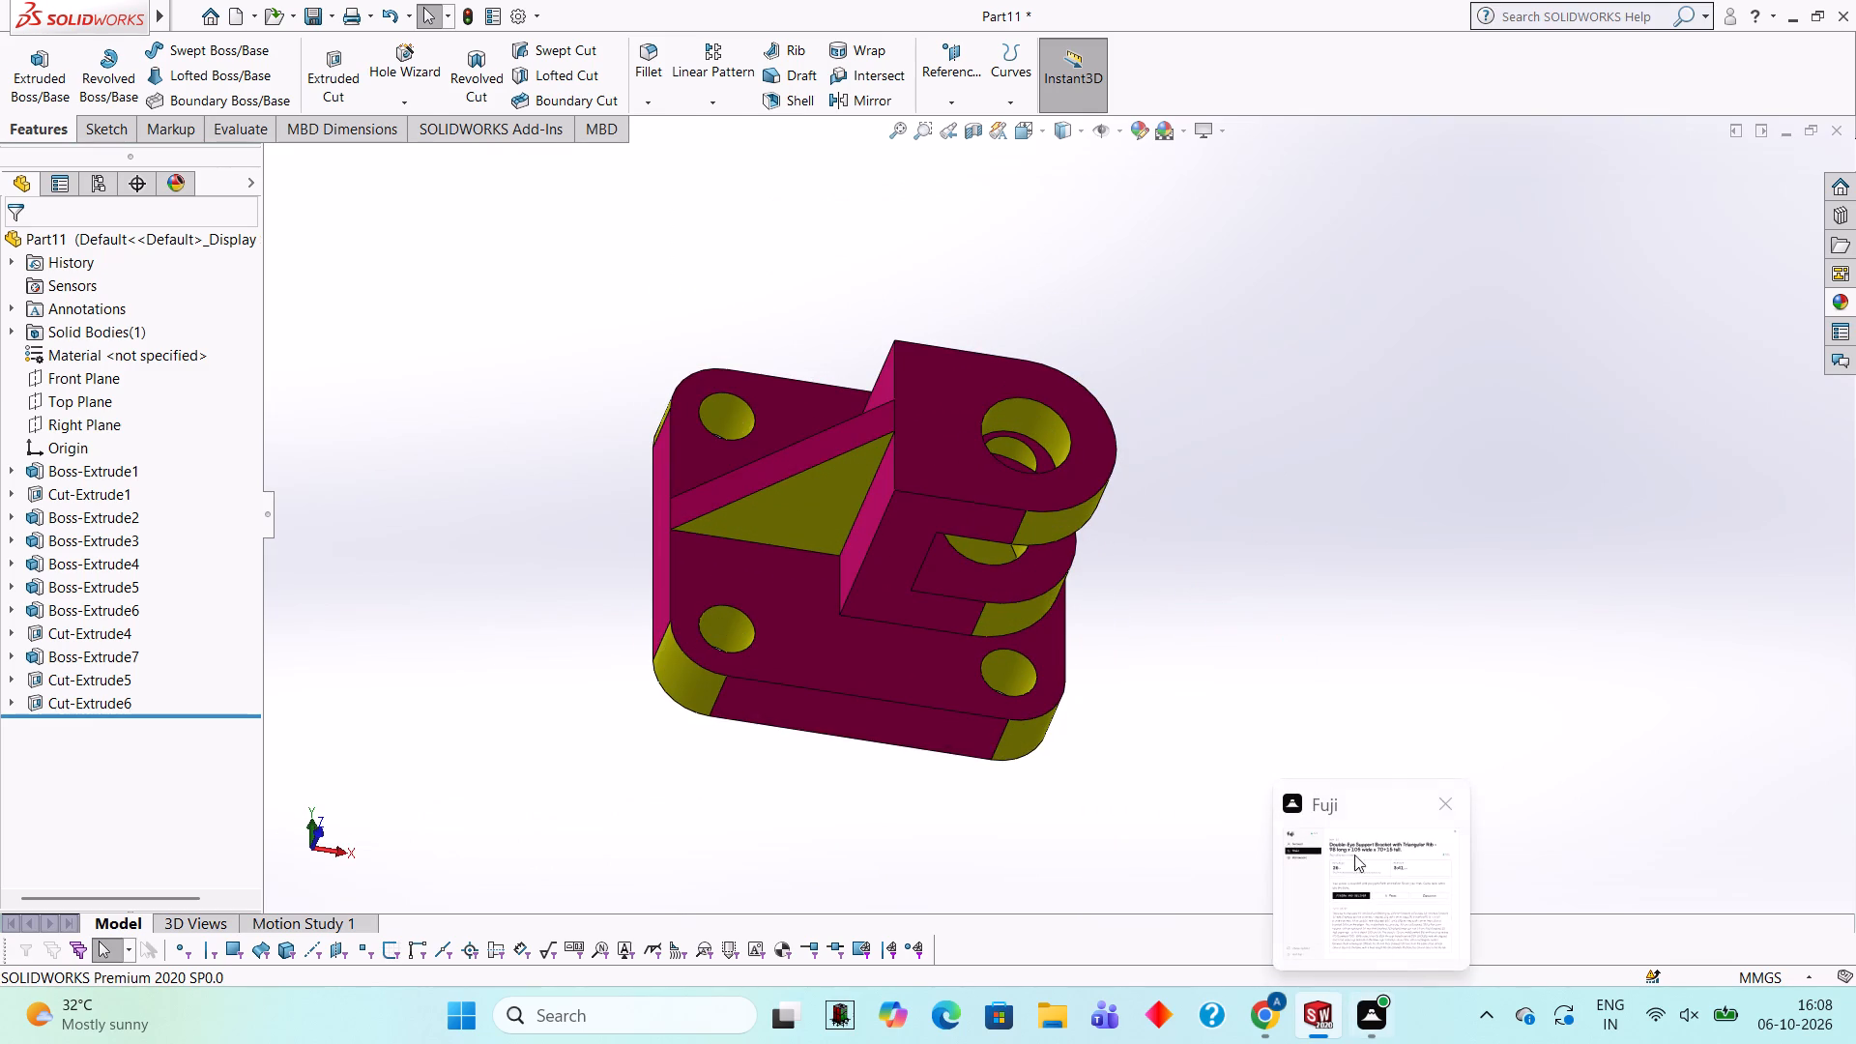
pyautogui.moveTo(941, 553); pyautogui.dragTo(1044, 733, button='middle')
pyautogui.moveTo(686, 386); pyautogui.dragTo(948, 543, button='middle')
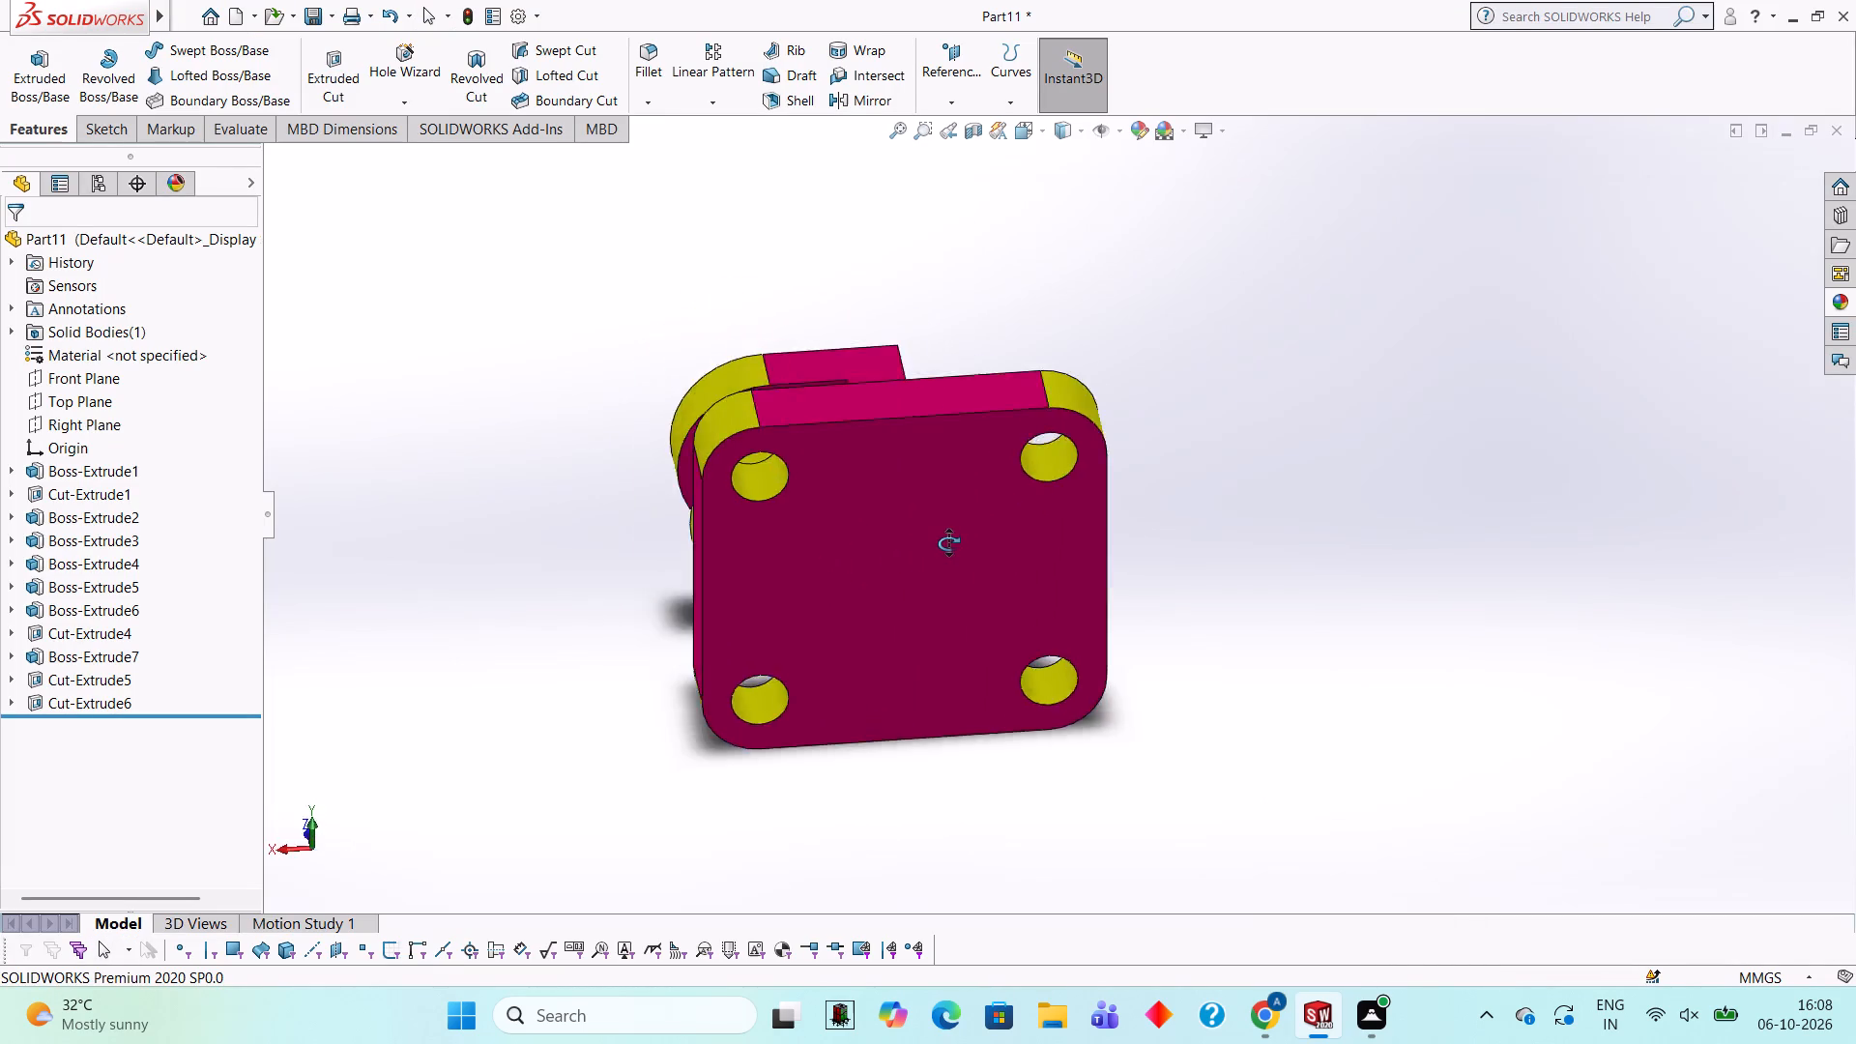
pyautogui.moveTo(948, 543); pyautogui.dragTo(741, 459, button='middle')
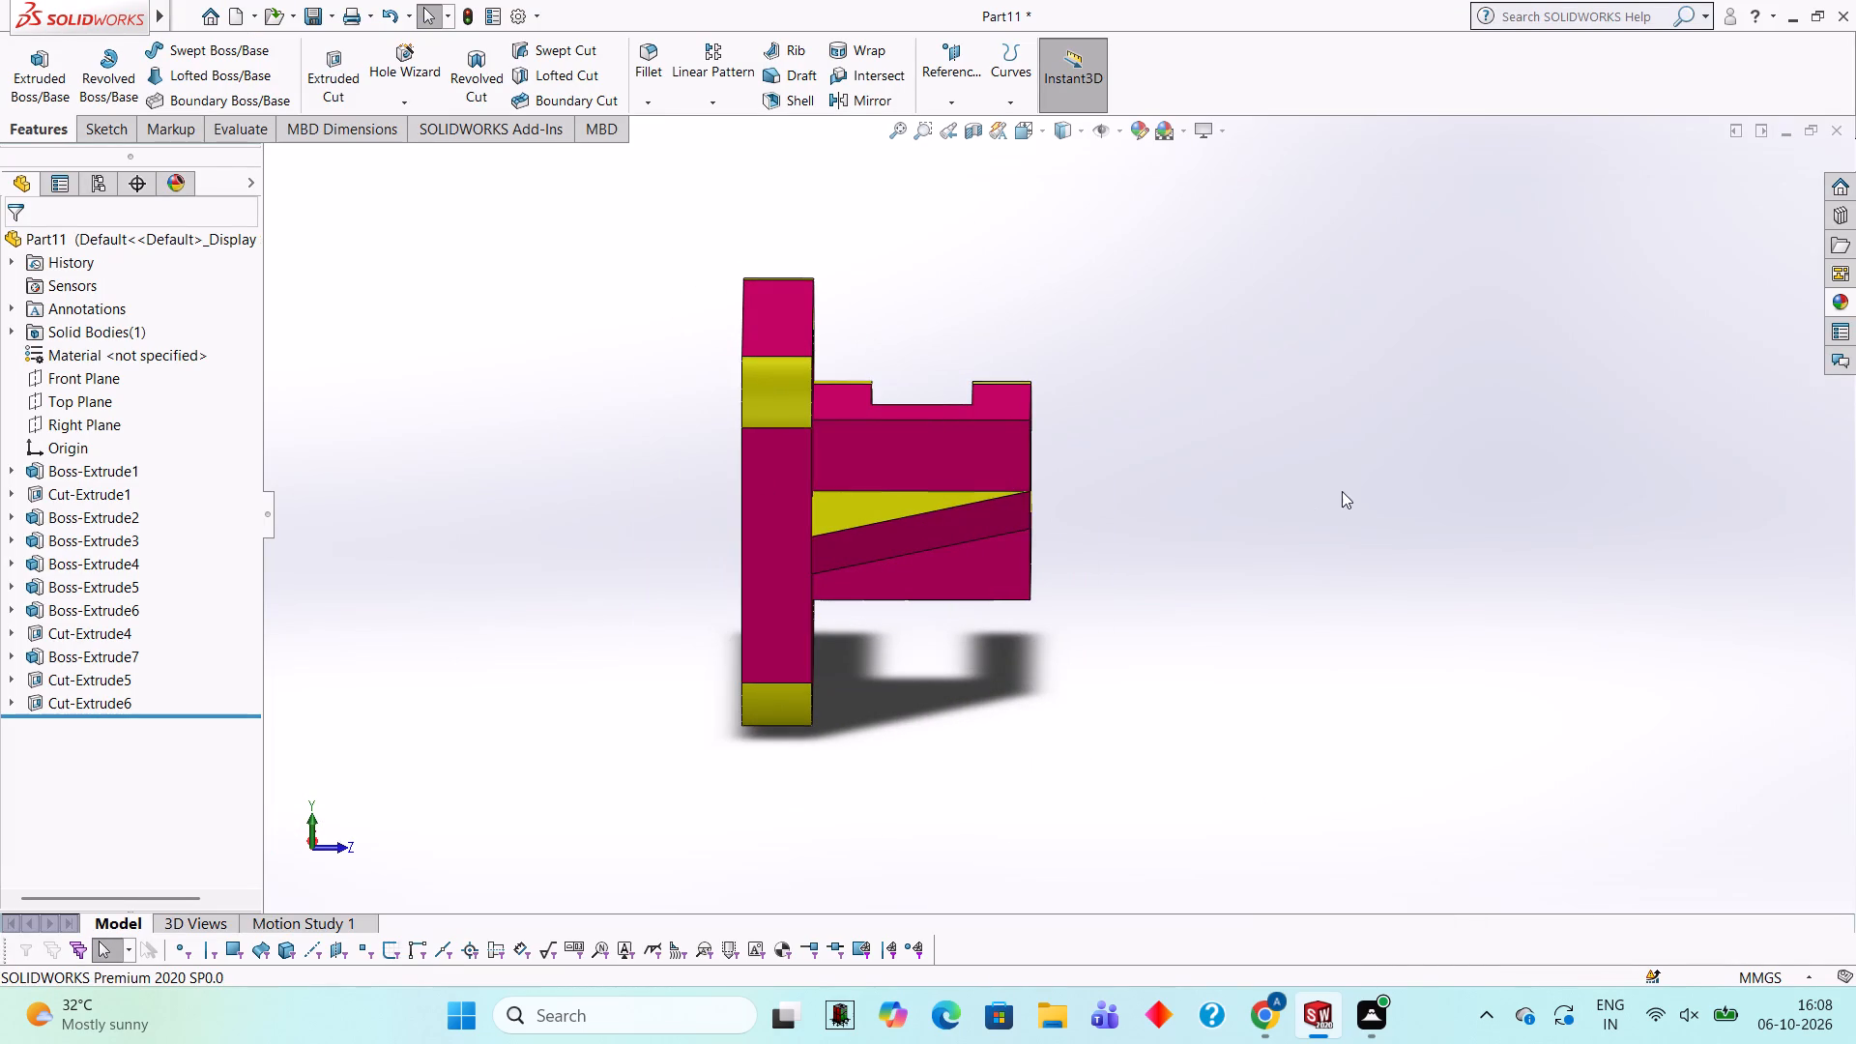
pyautogui.moveTo(1305, 475); pyautogui.dragTo(1164, 494, button='middle')
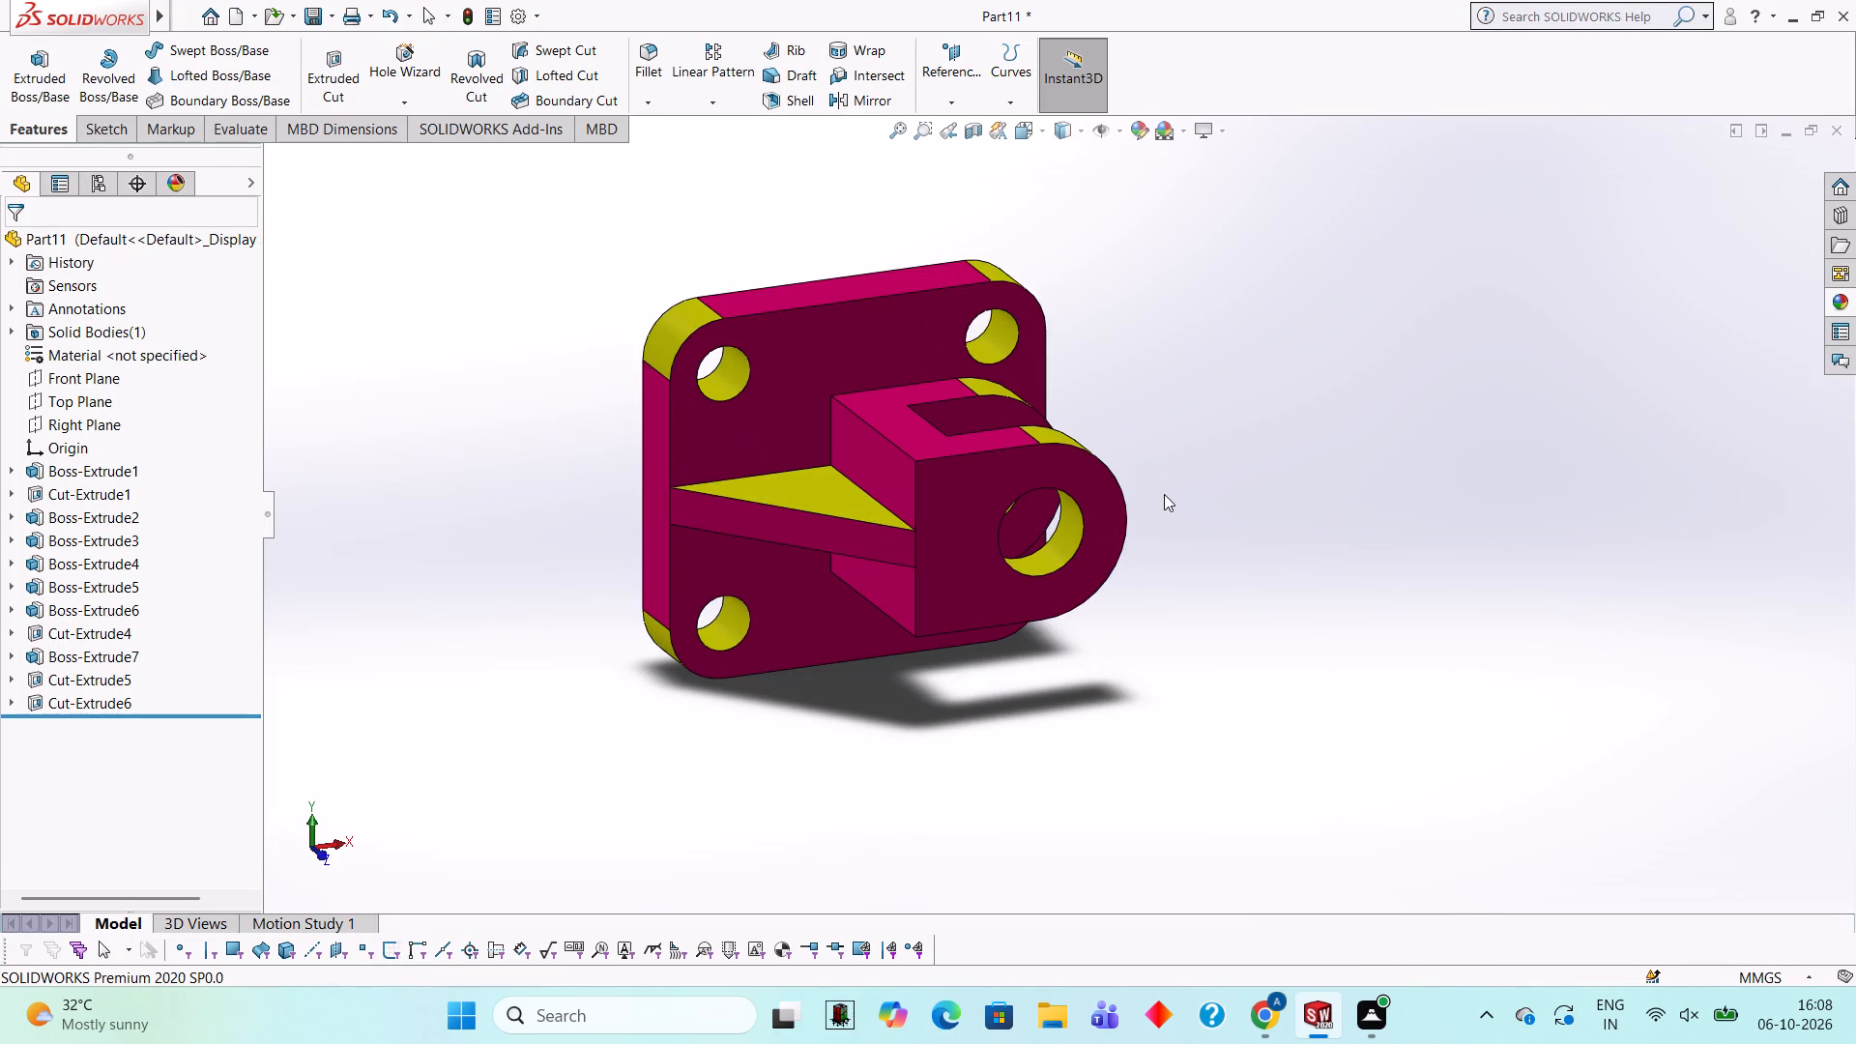
pyautogui.moveTo(1346, 573); pyautogui.dragTo(1235, 421, button='middle')
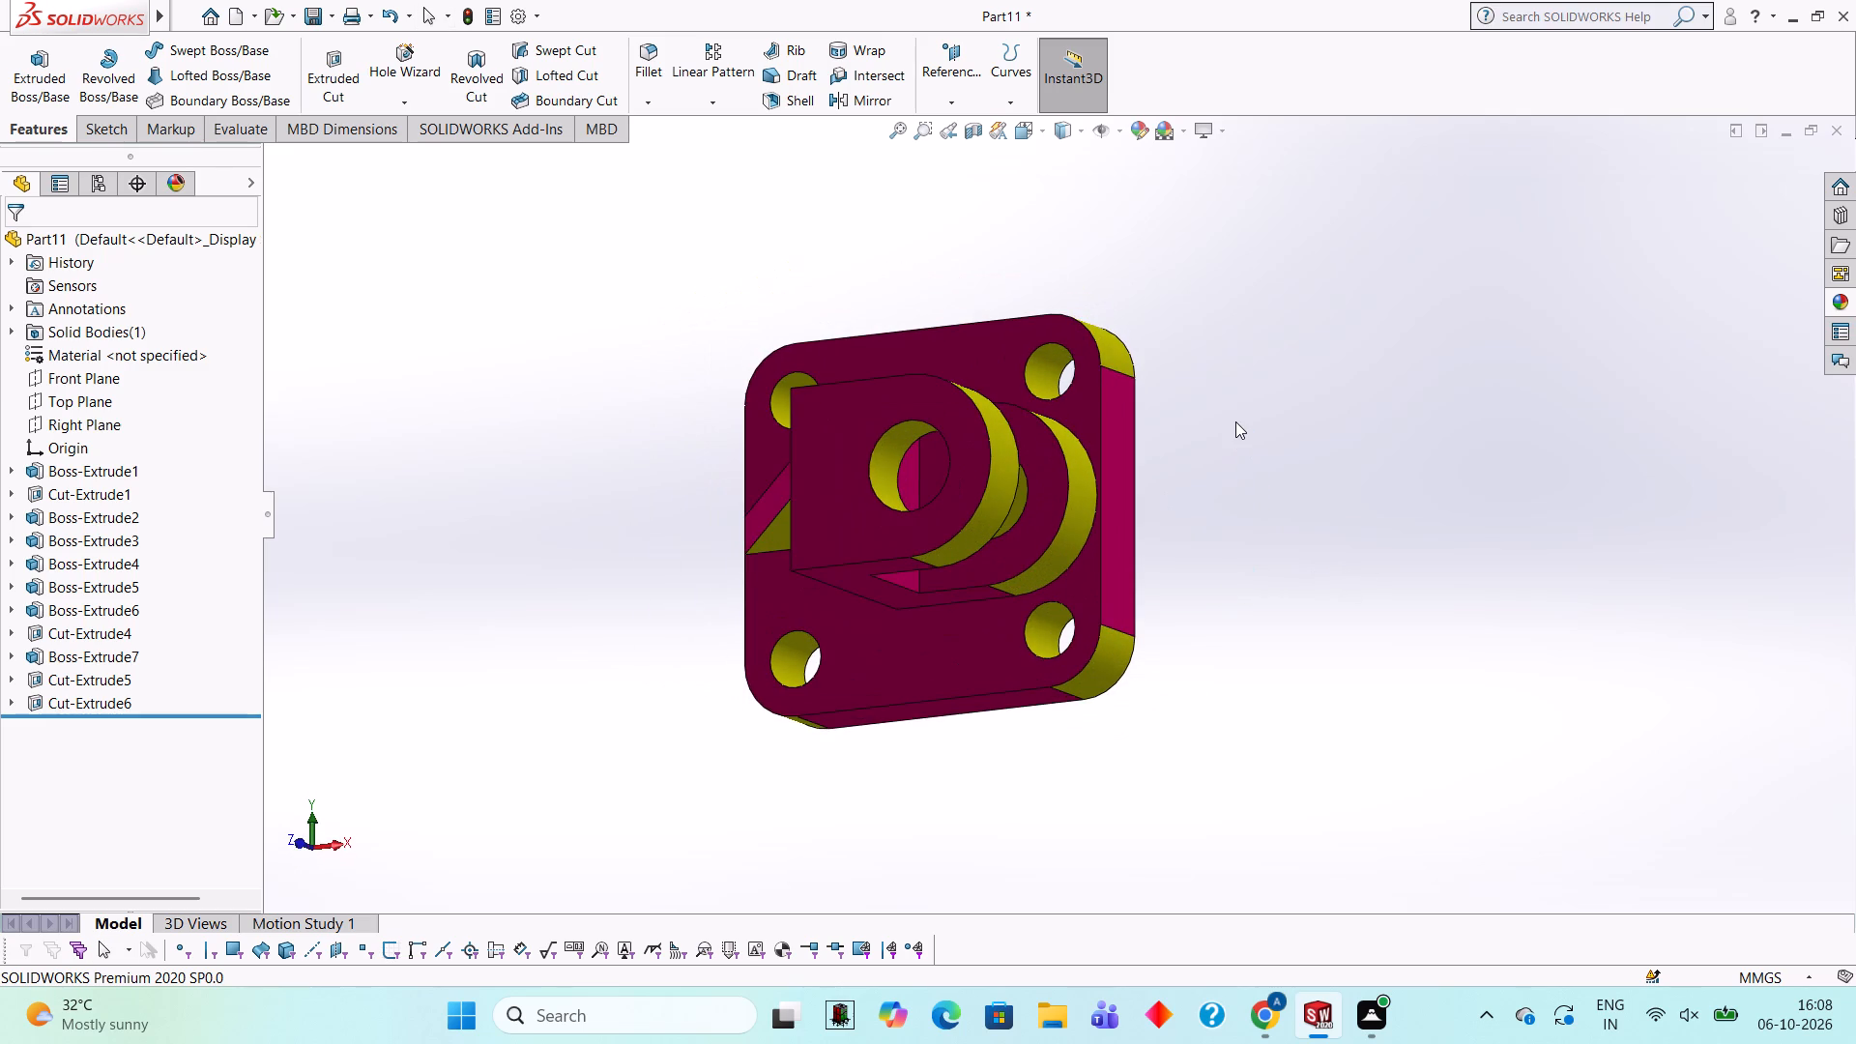
pyautogui.moveTo(1181, 727); pyautogui.dragTo(1251, 594, button='middle')
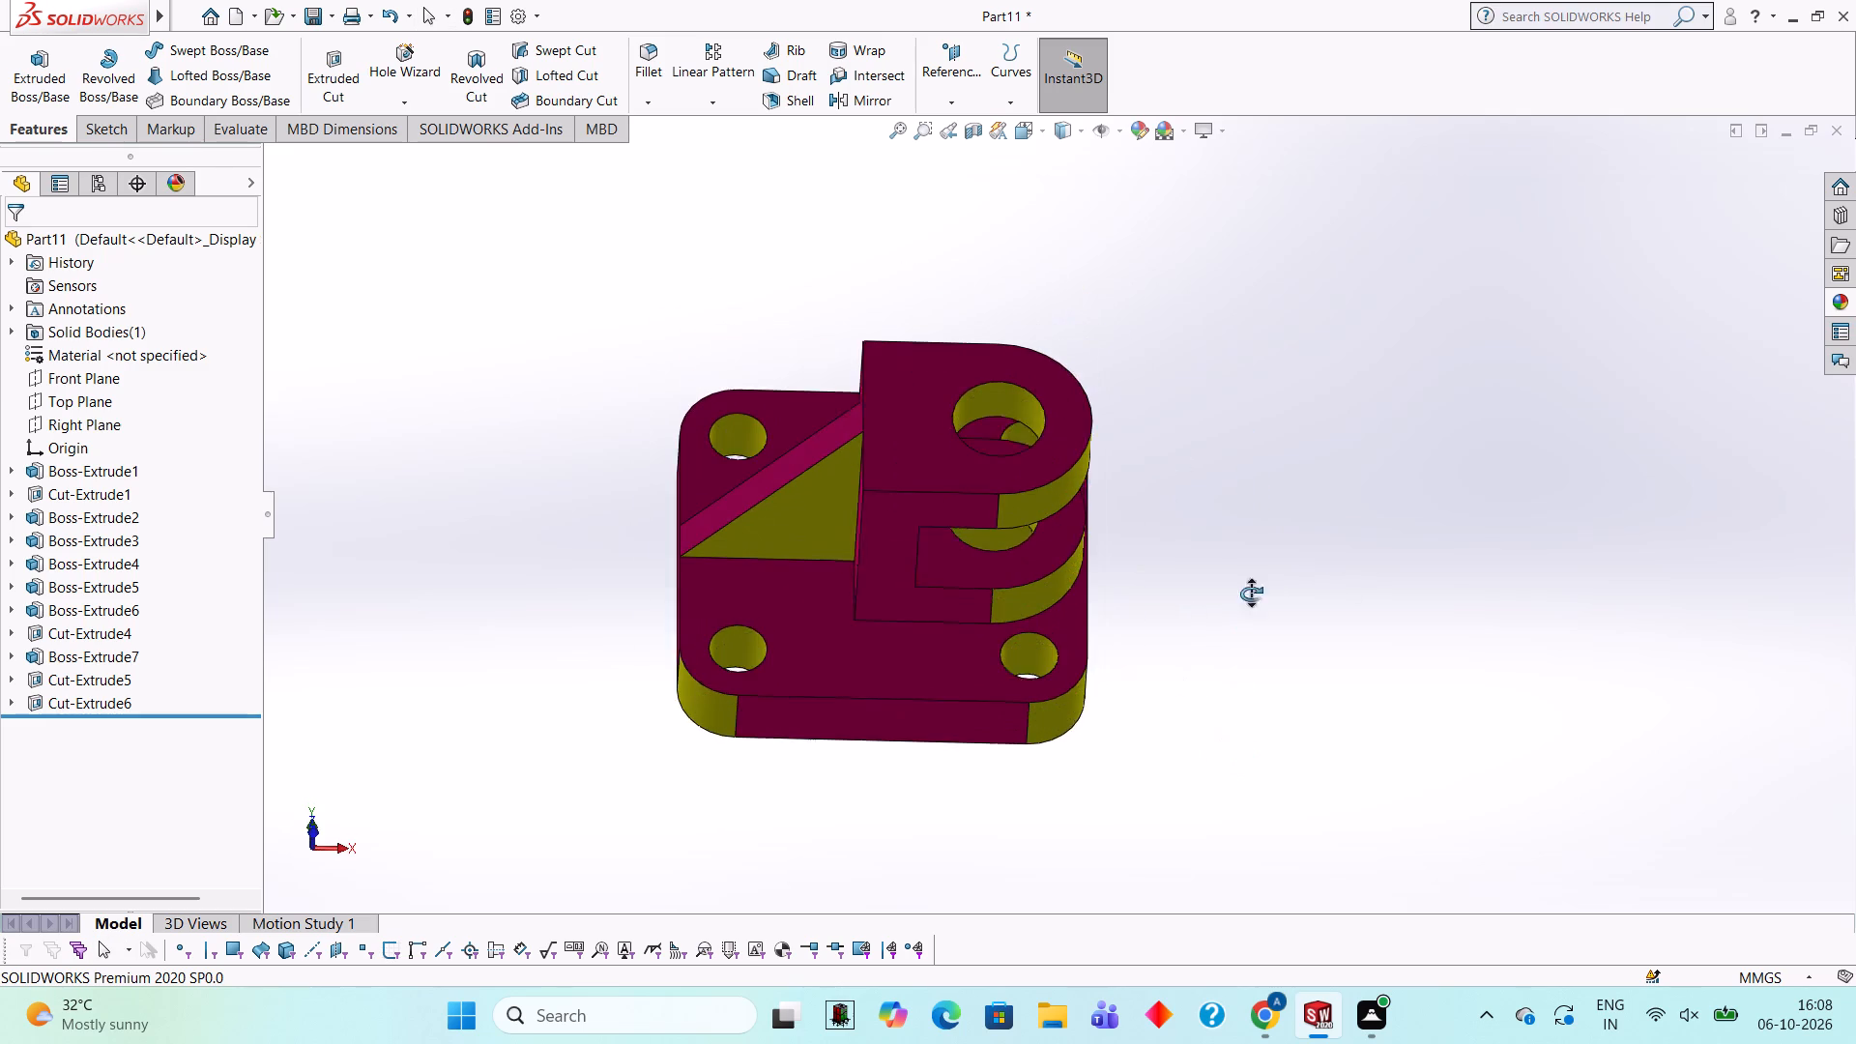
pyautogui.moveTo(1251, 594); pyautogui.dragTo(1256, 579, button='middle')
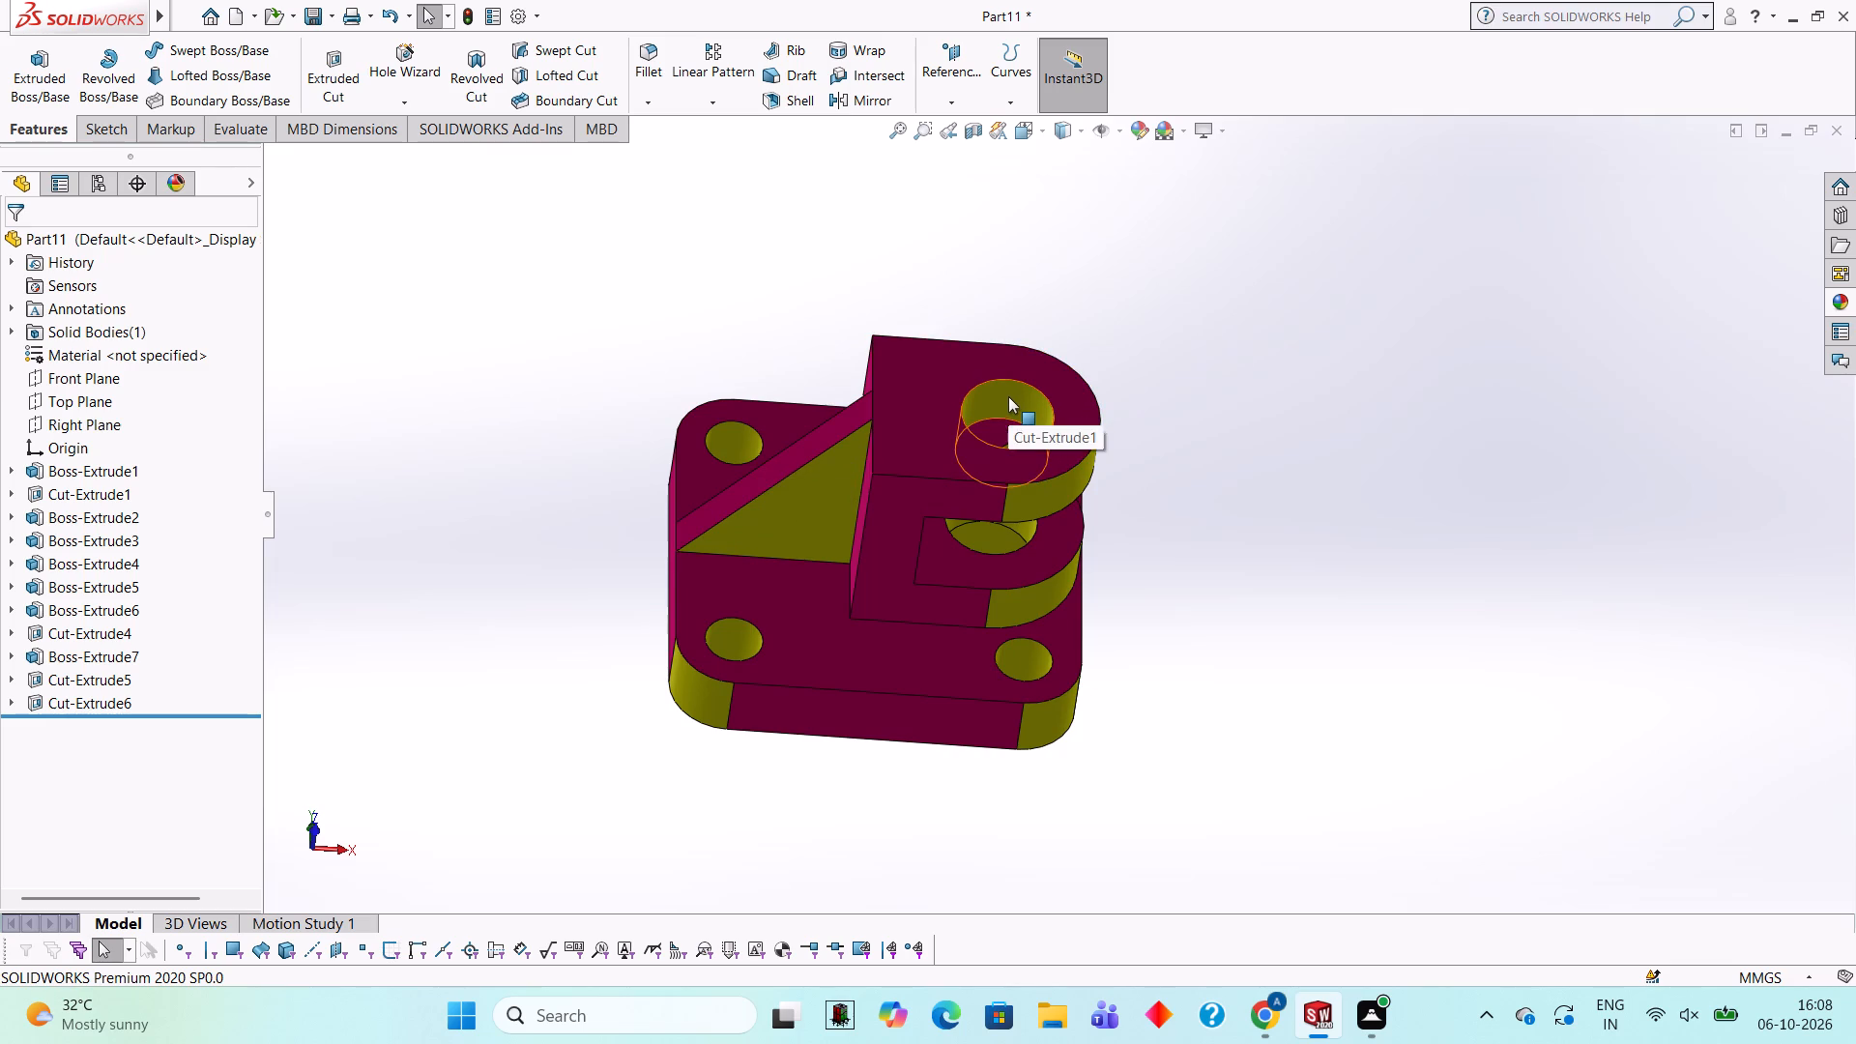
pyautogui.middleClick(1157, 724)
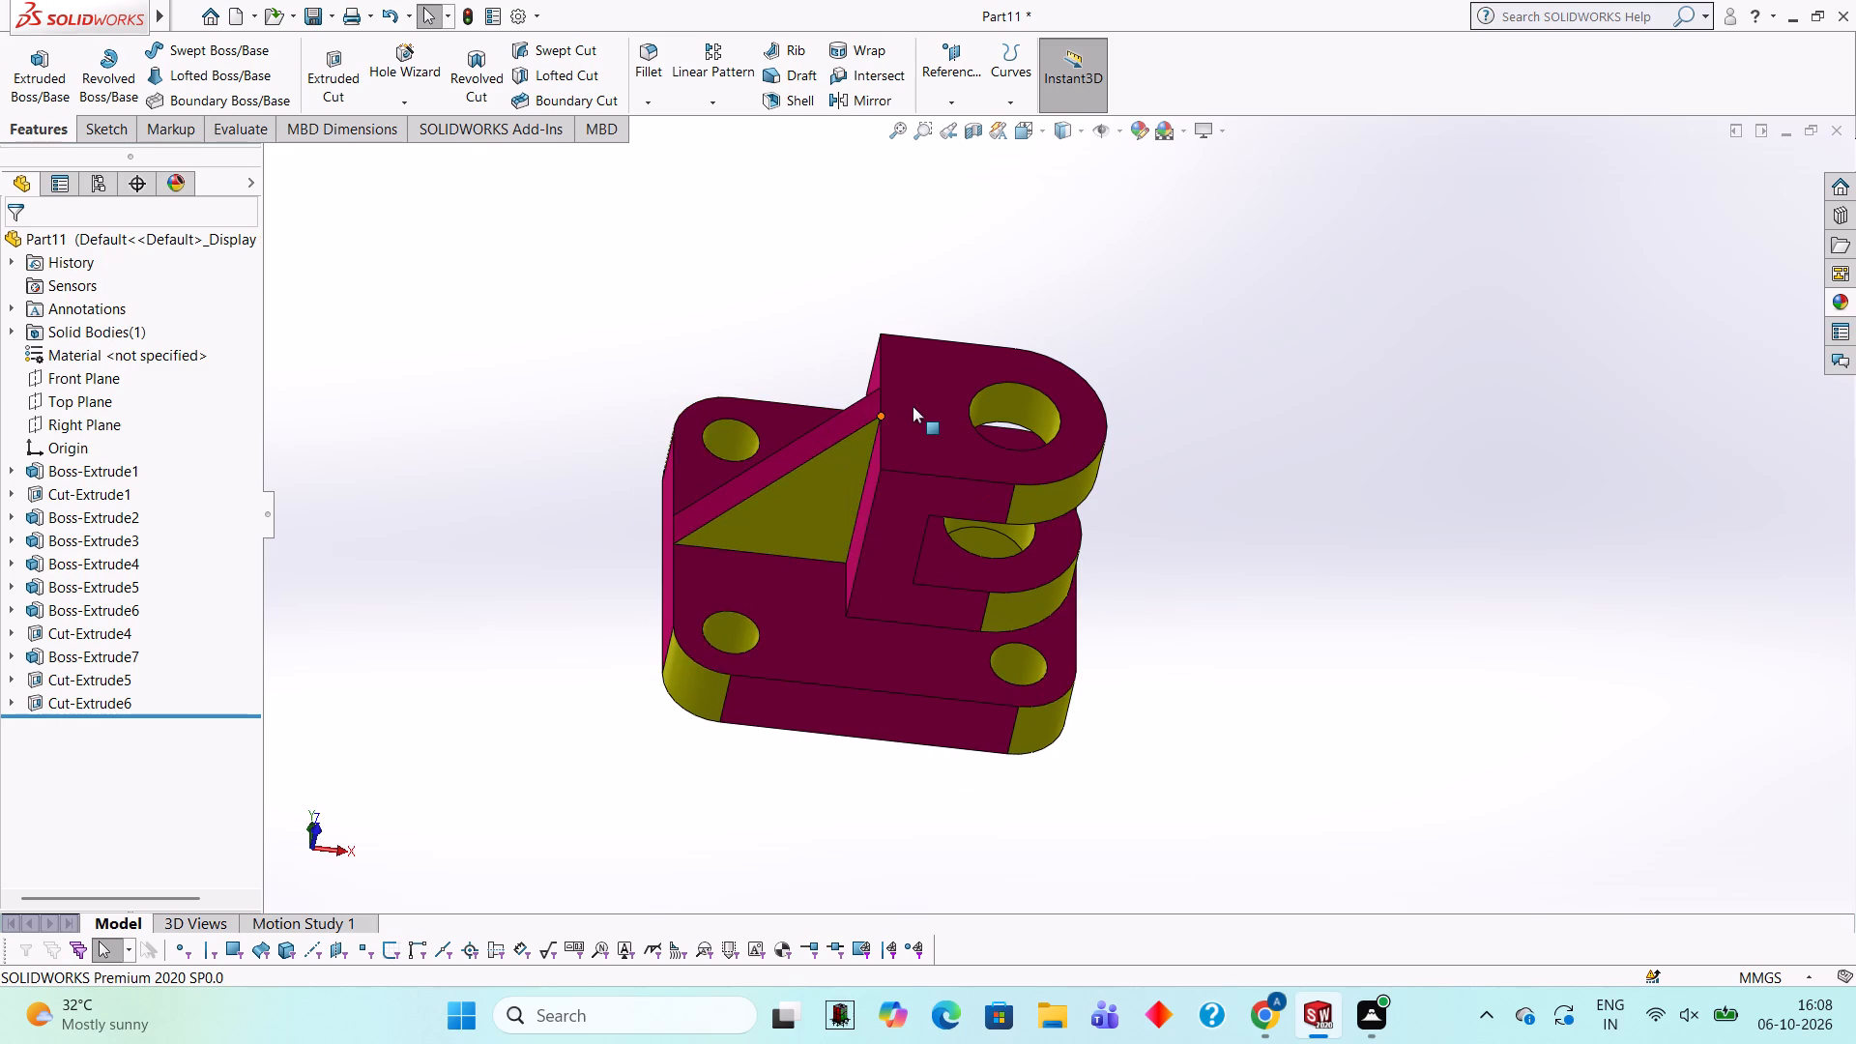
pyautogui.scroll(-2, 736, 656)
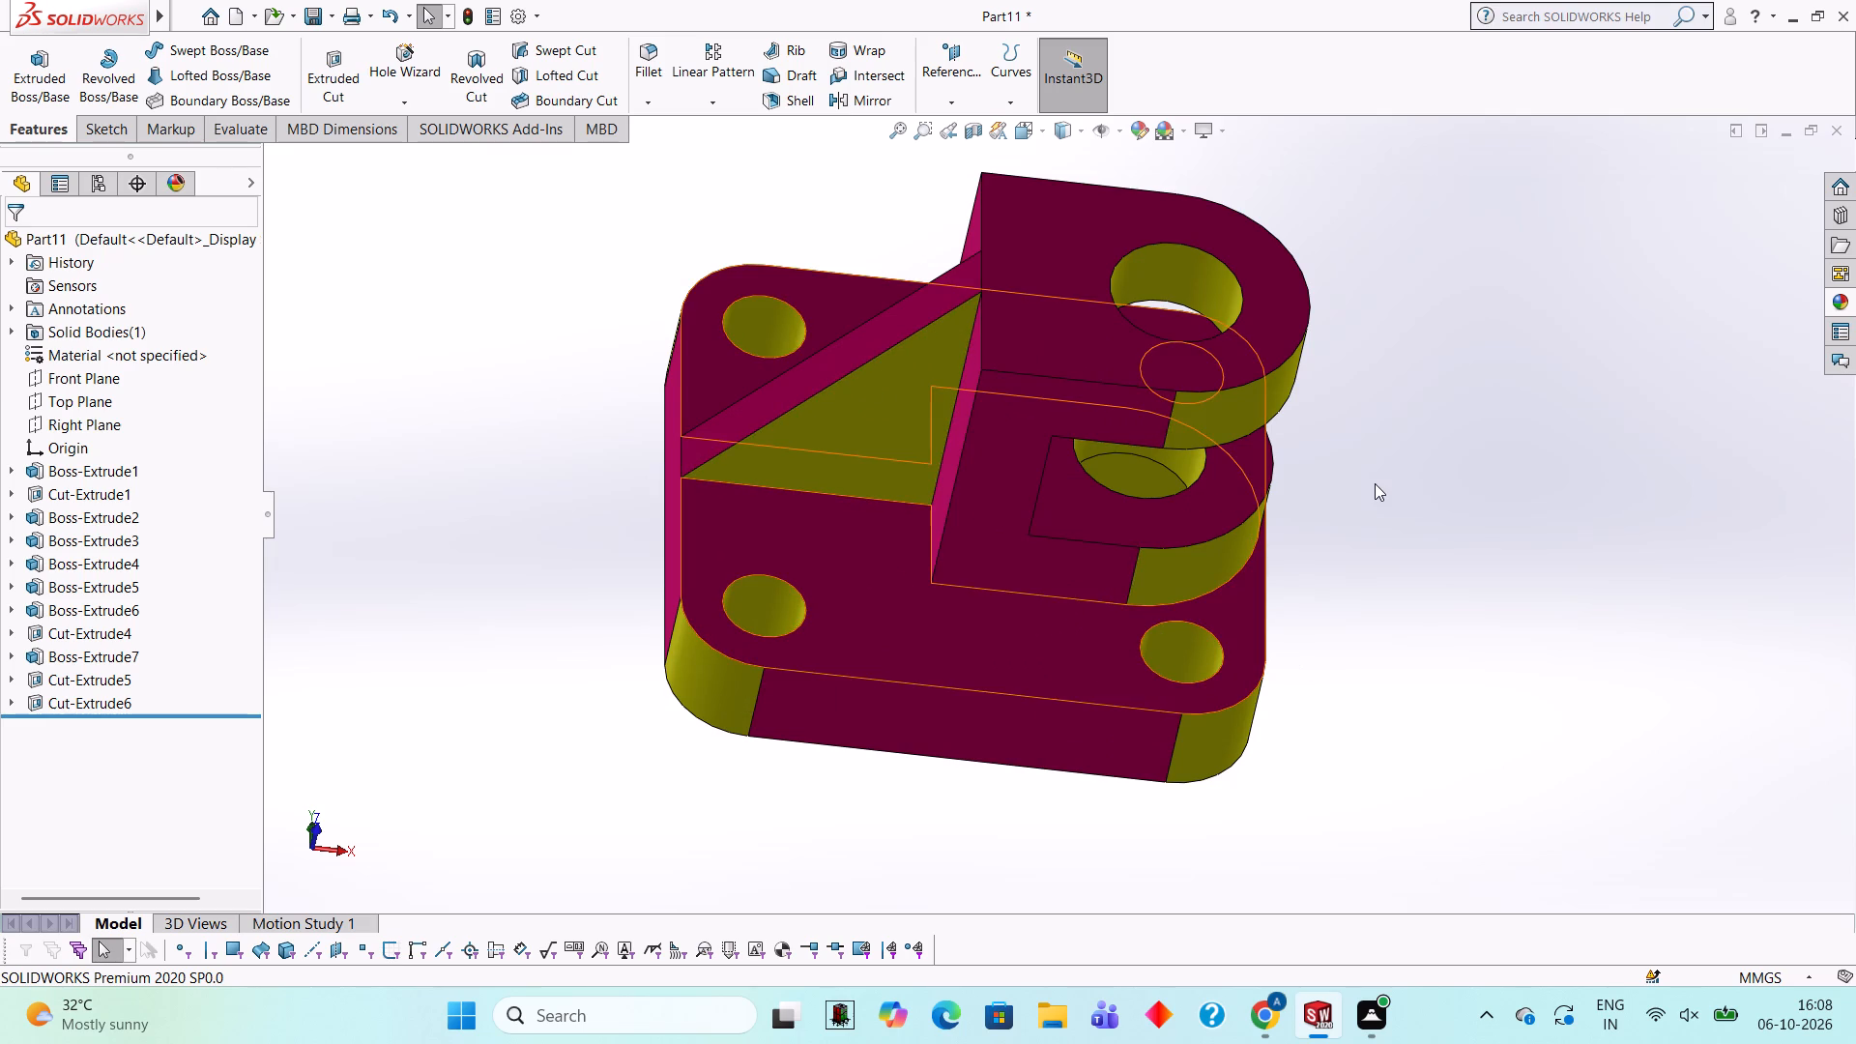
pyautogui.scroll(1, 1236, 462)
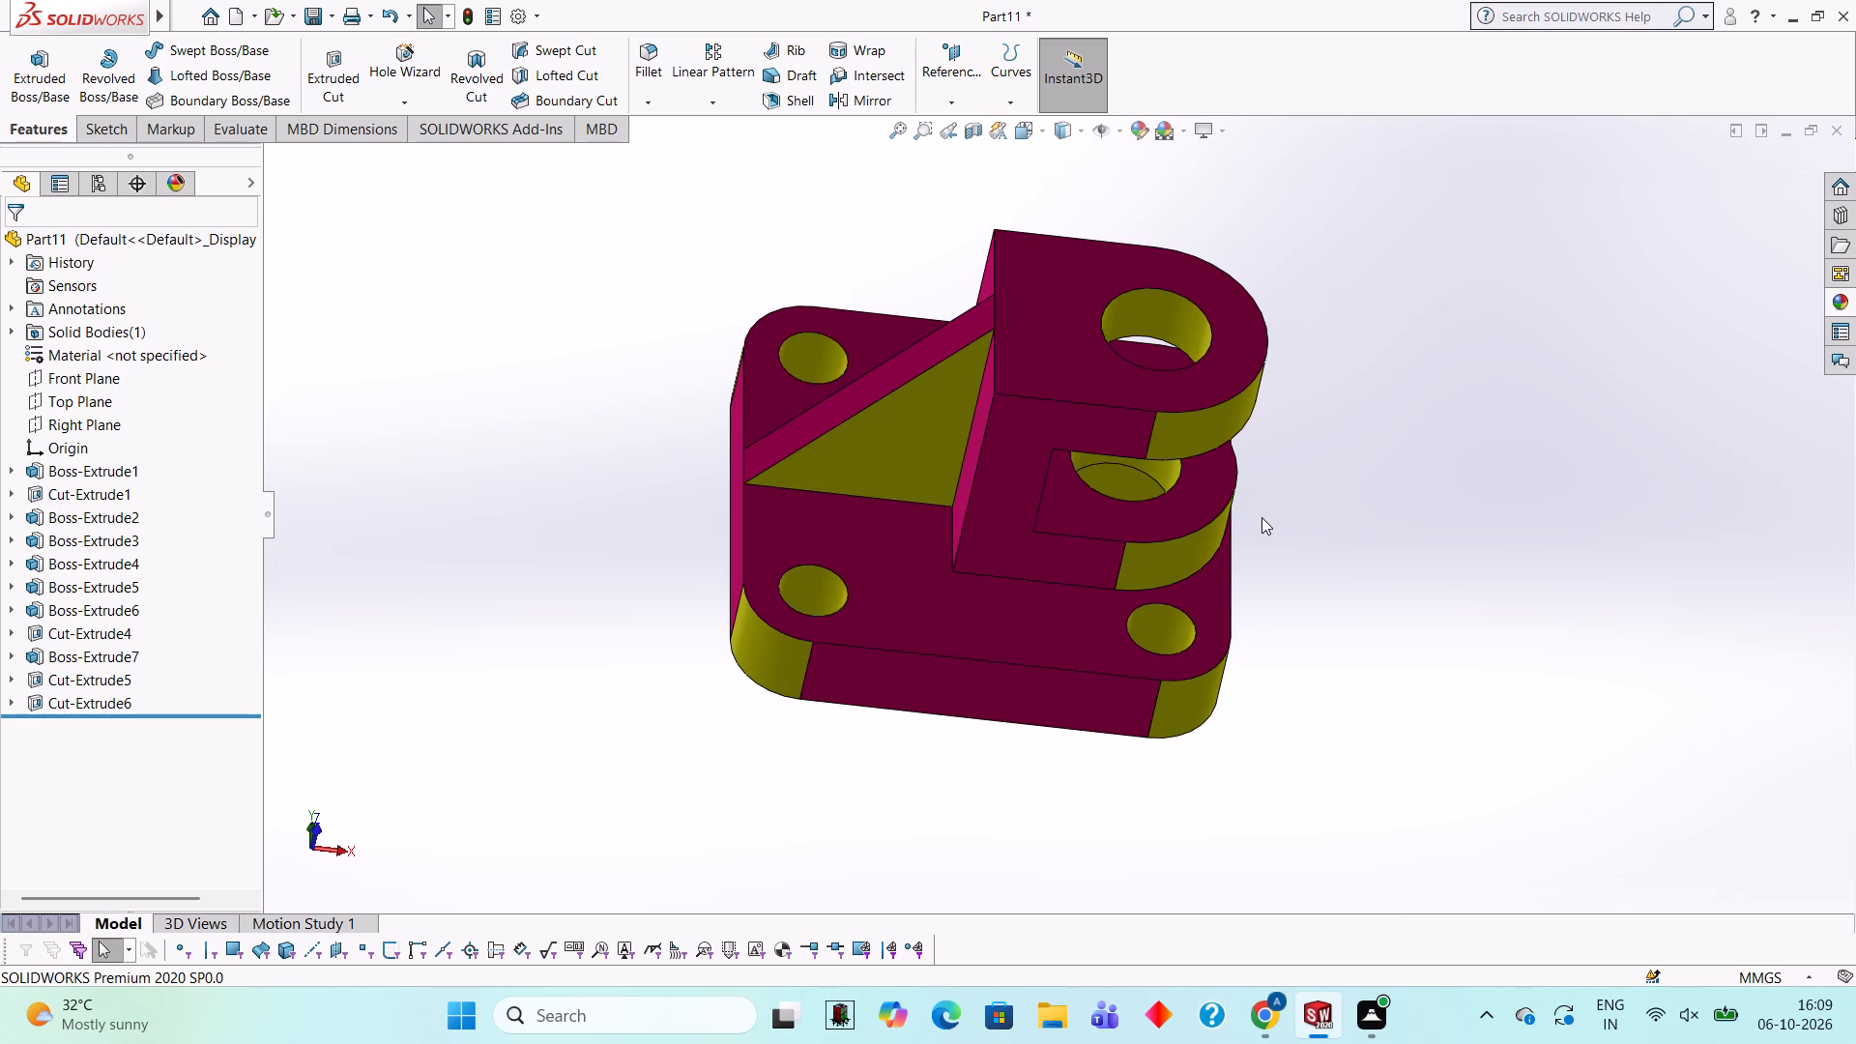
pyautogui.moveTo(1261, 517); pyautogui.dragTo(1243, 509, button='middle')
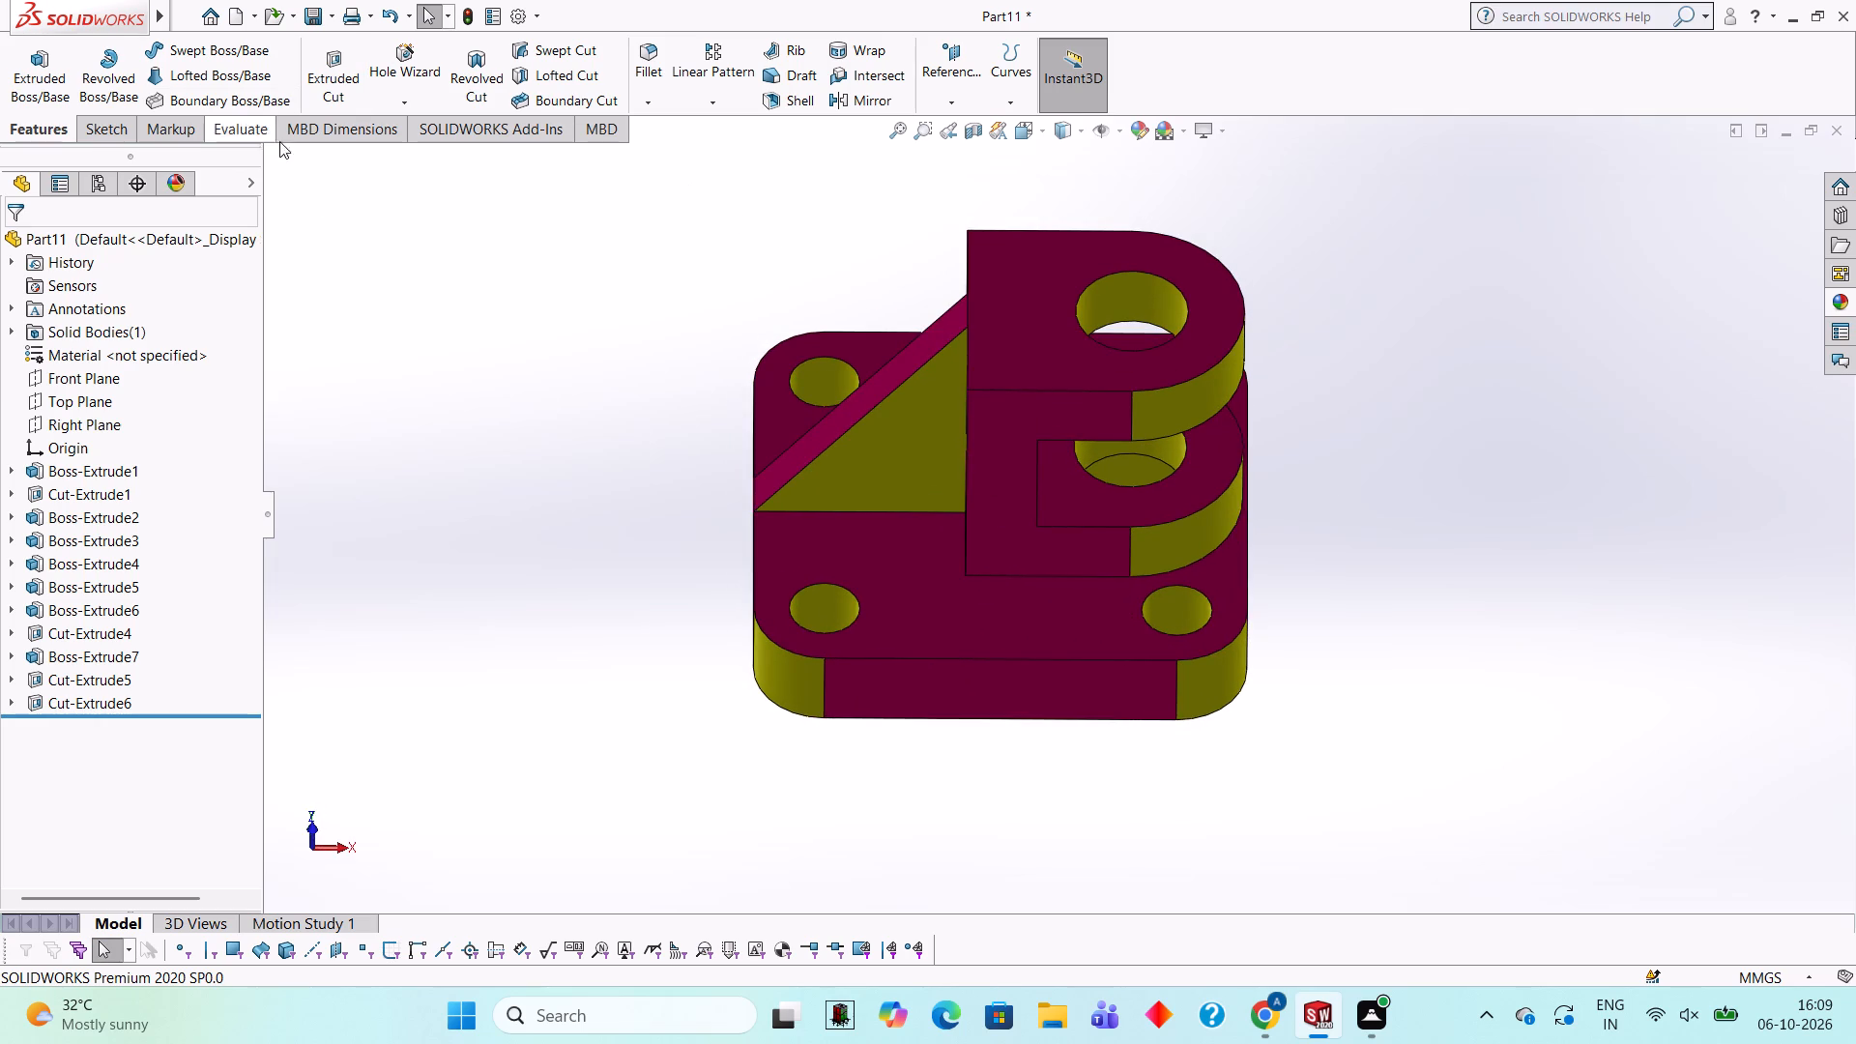
# Save the bracket in the Documents folder as a SOLIDWORKS Part file named "double eye".
pyautogui.hotkey('ctrl', 's')
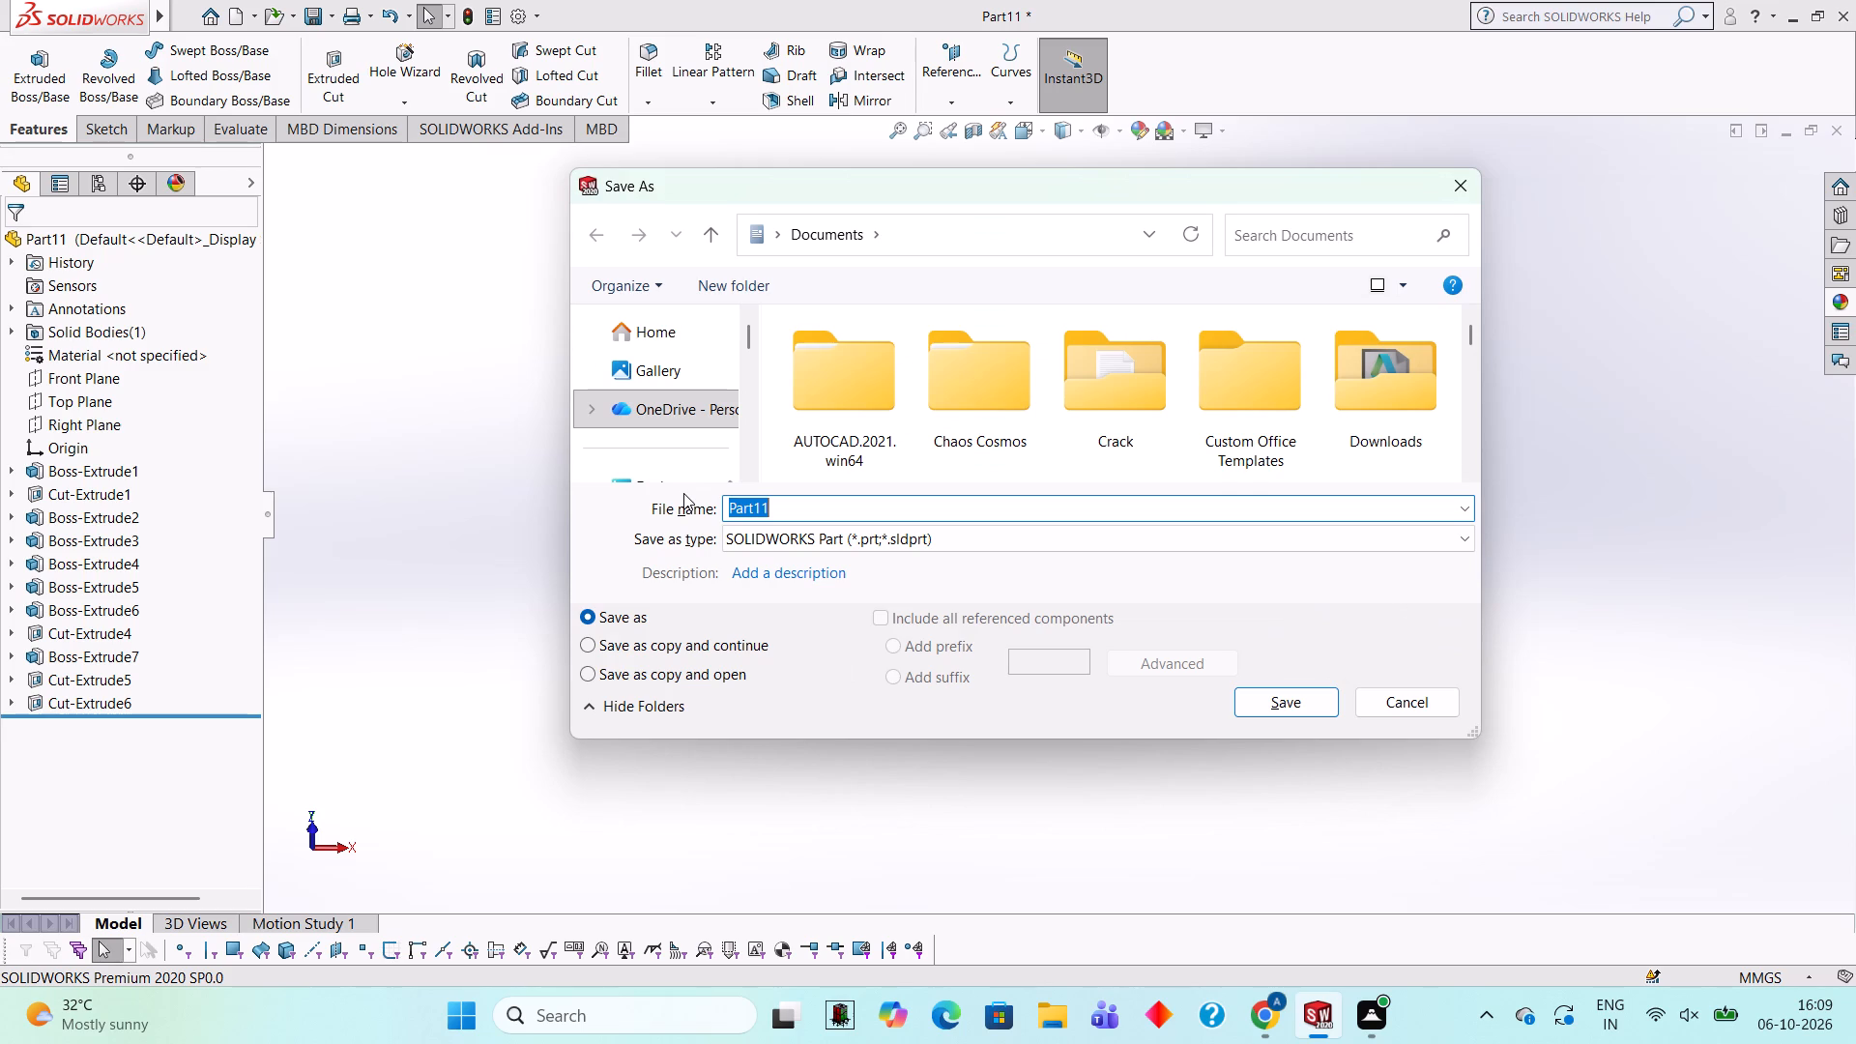
pyautogui.write('double')
pyautogui.press('space')
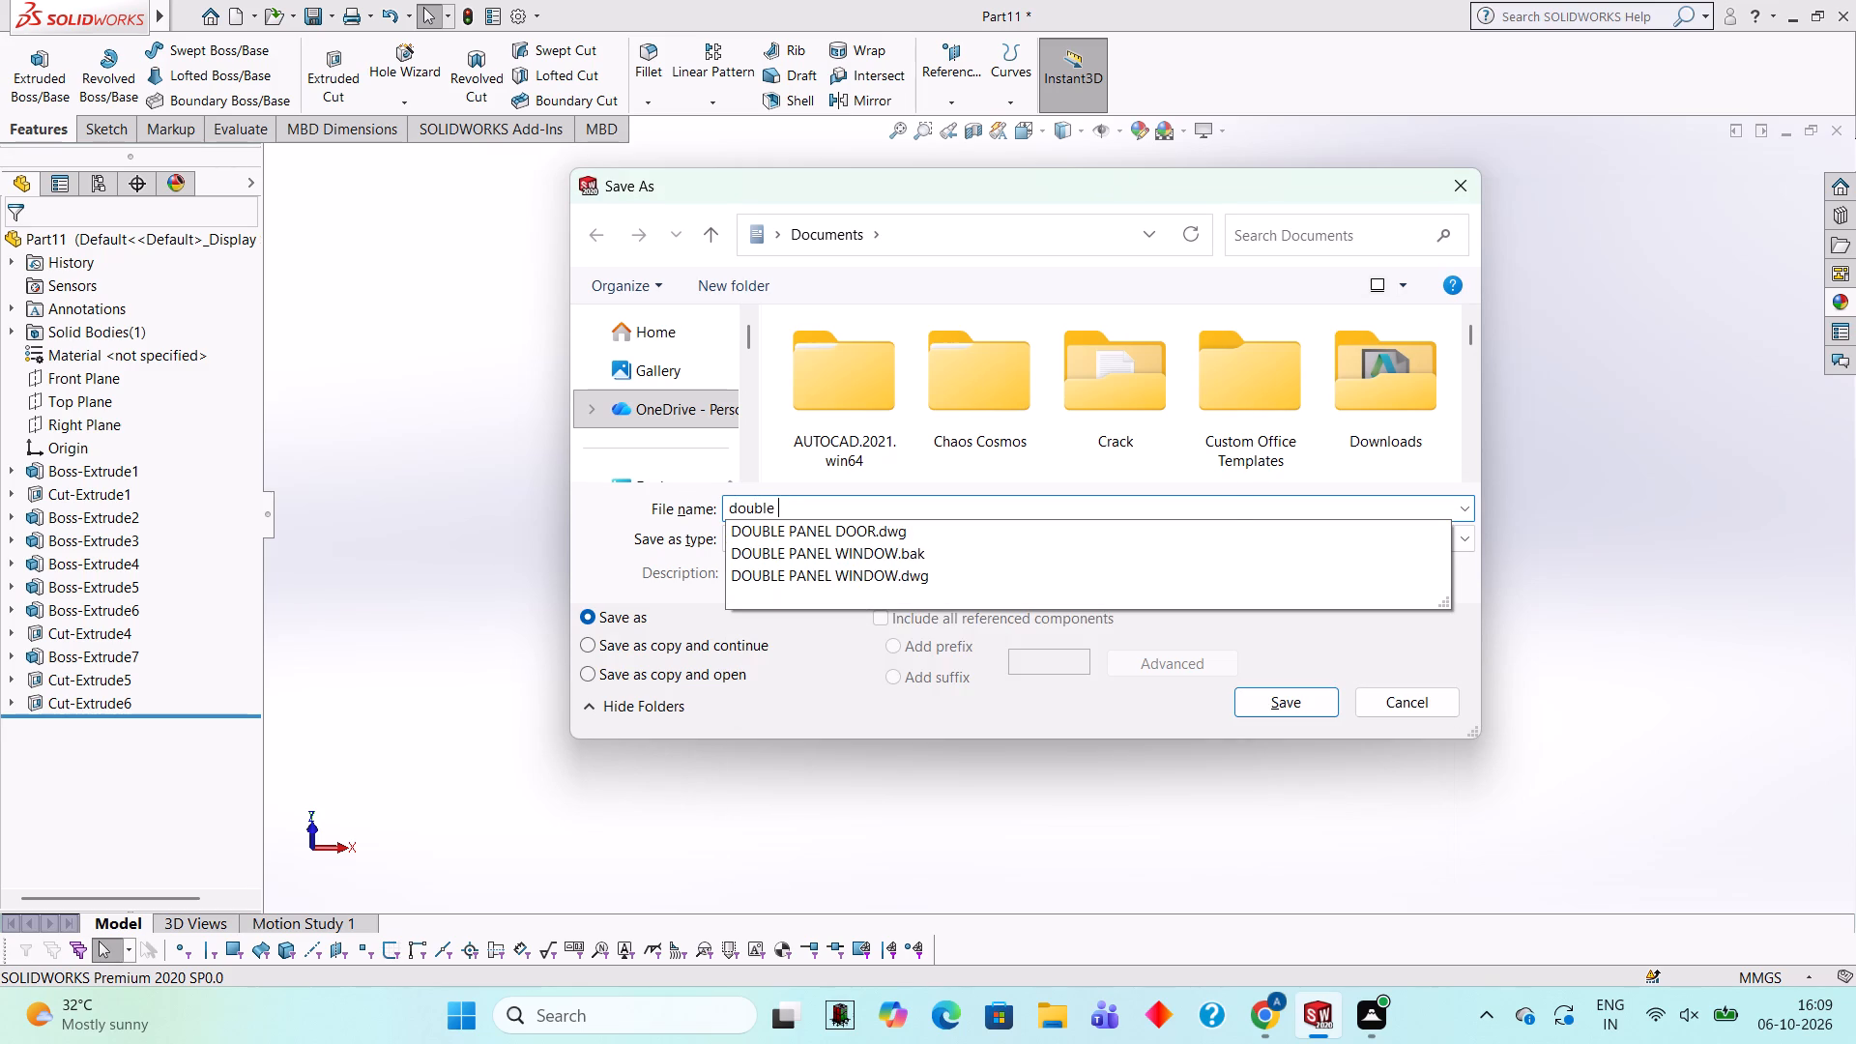
pyautogui.write('eye')
pyautogui.press('space')
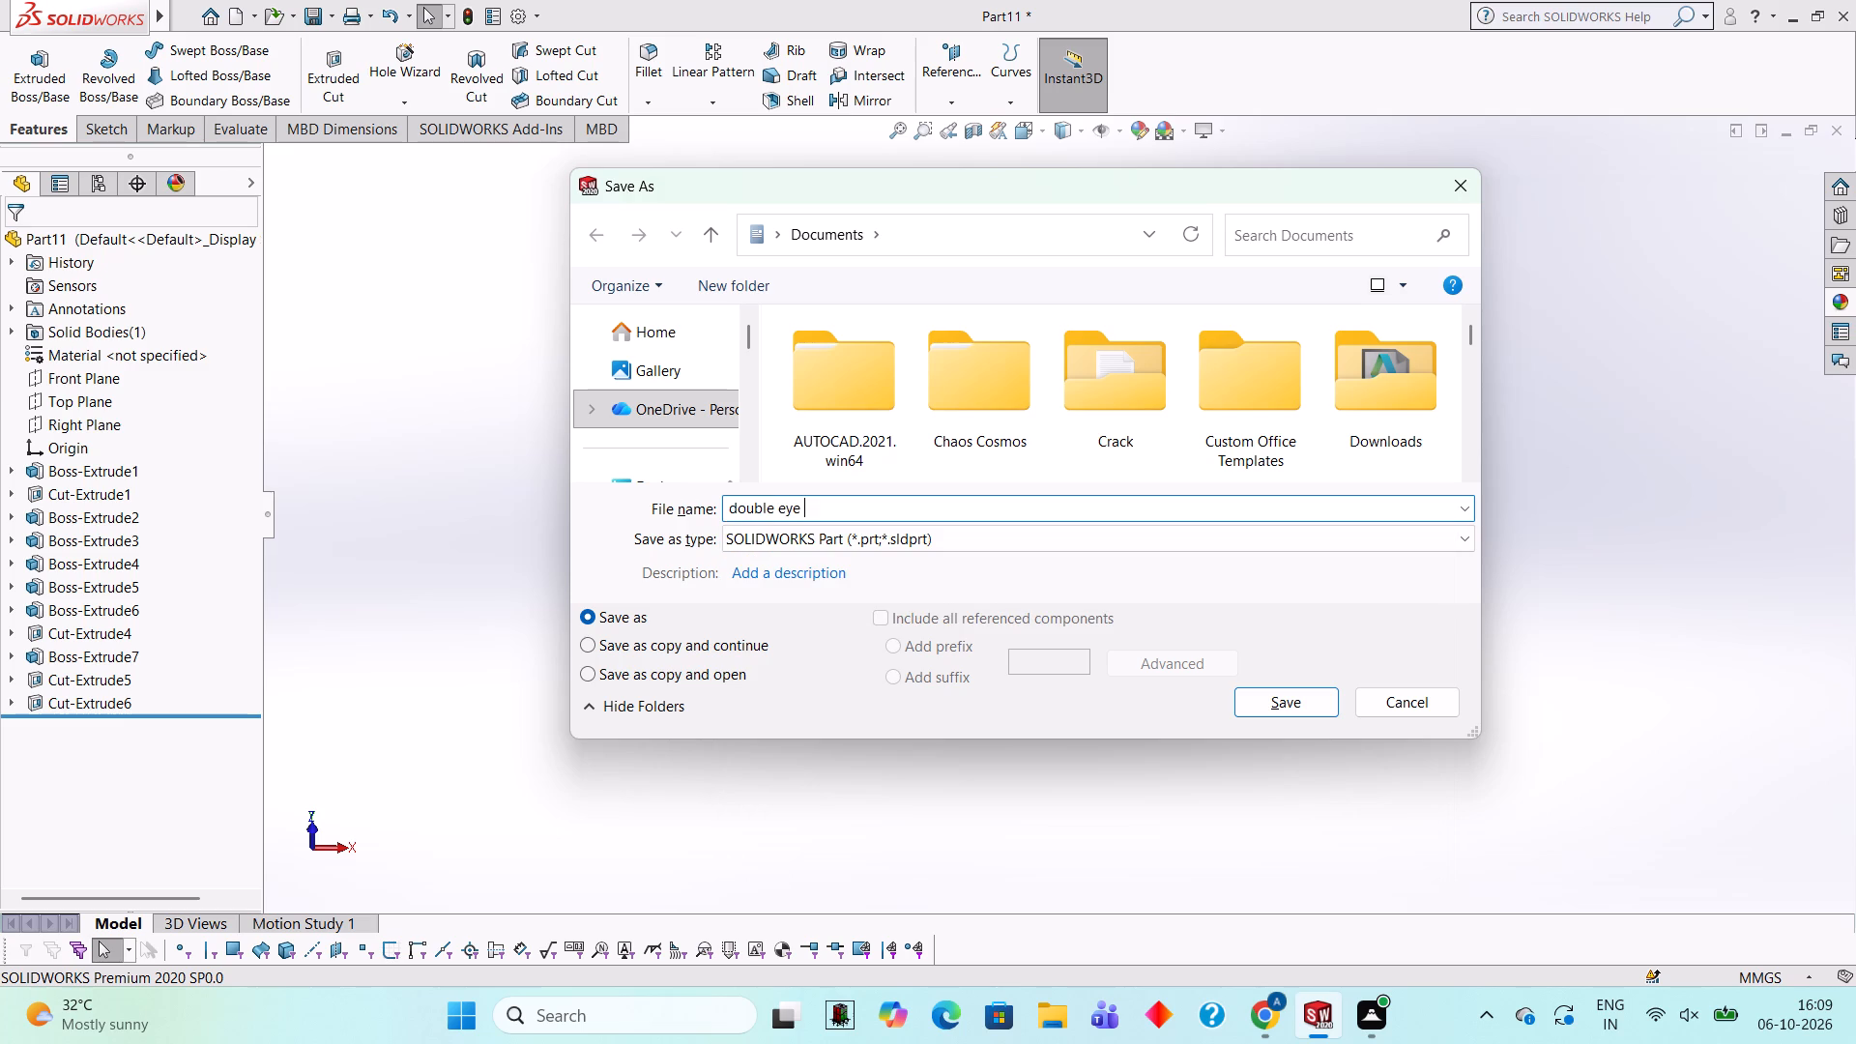
pyautogui.click(1293, 714)
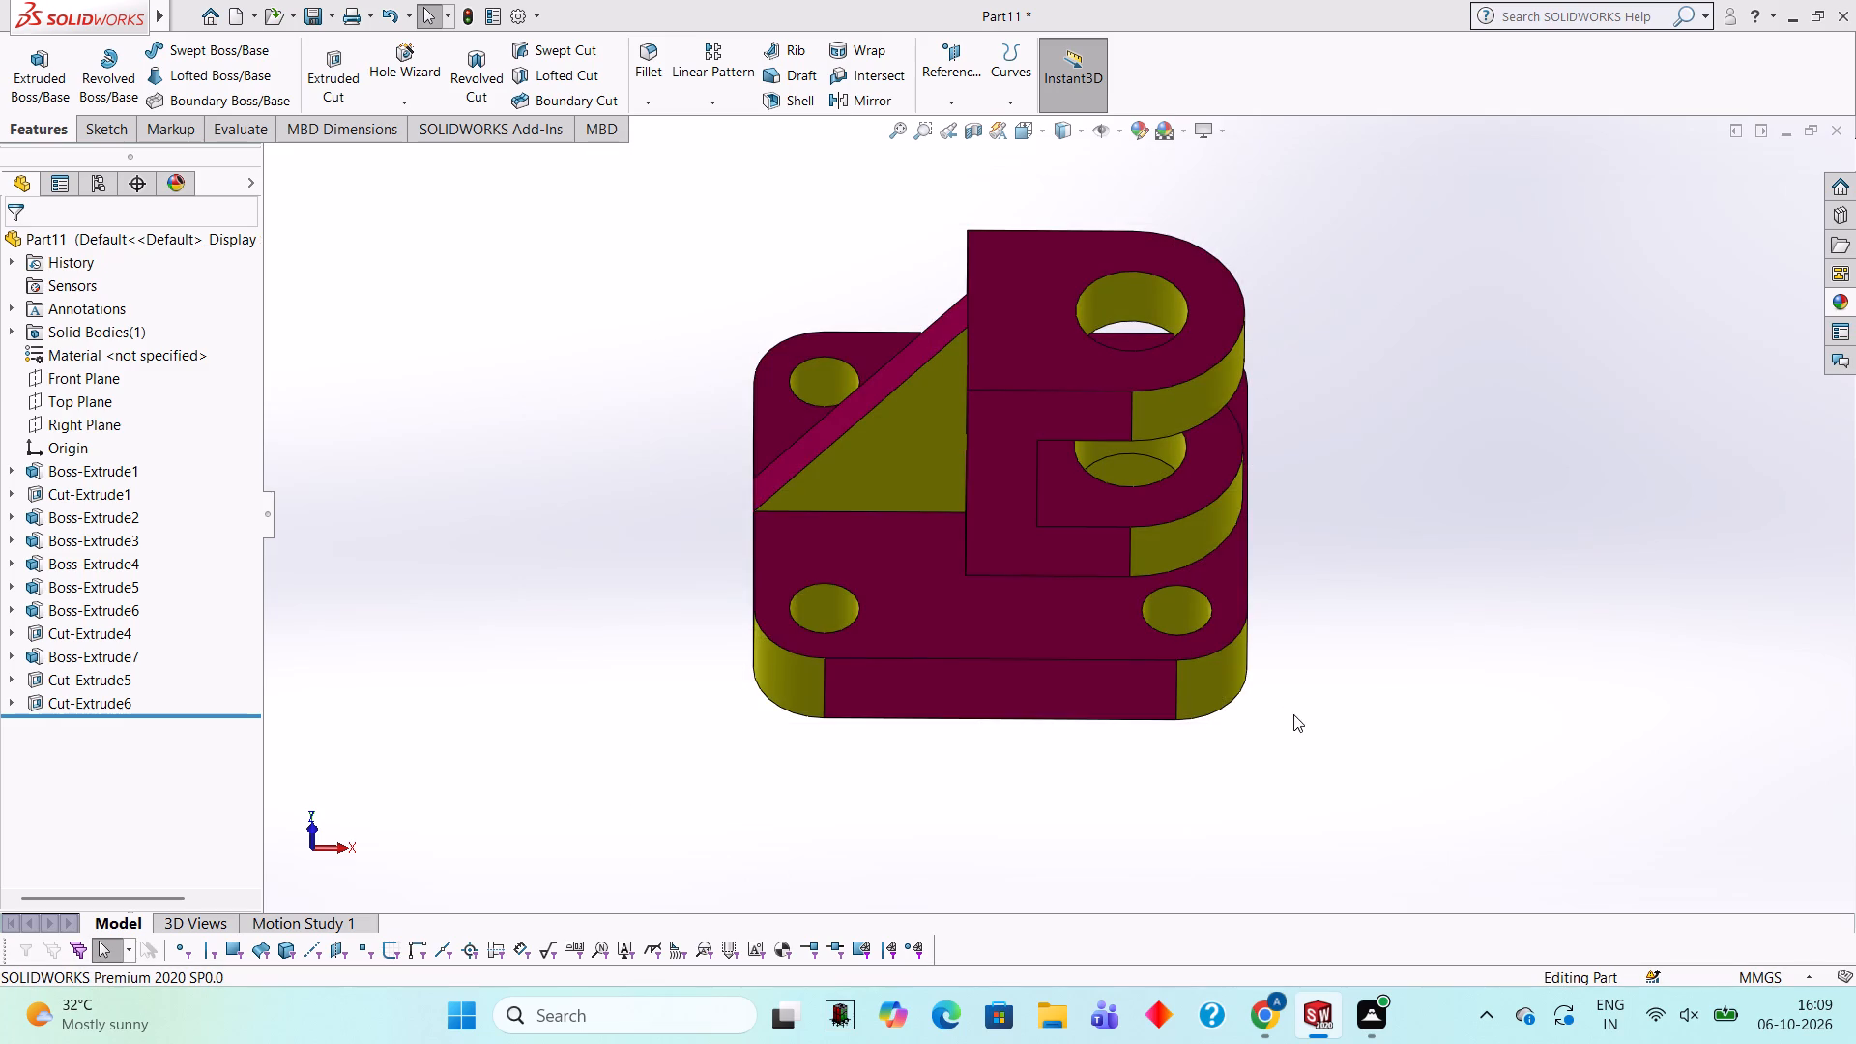
# Save a copy of the bracket in the Documents folder as an Adobe Portable Document Format (*.pdf) file named "double eye".
pyautogui.click(326, 19)
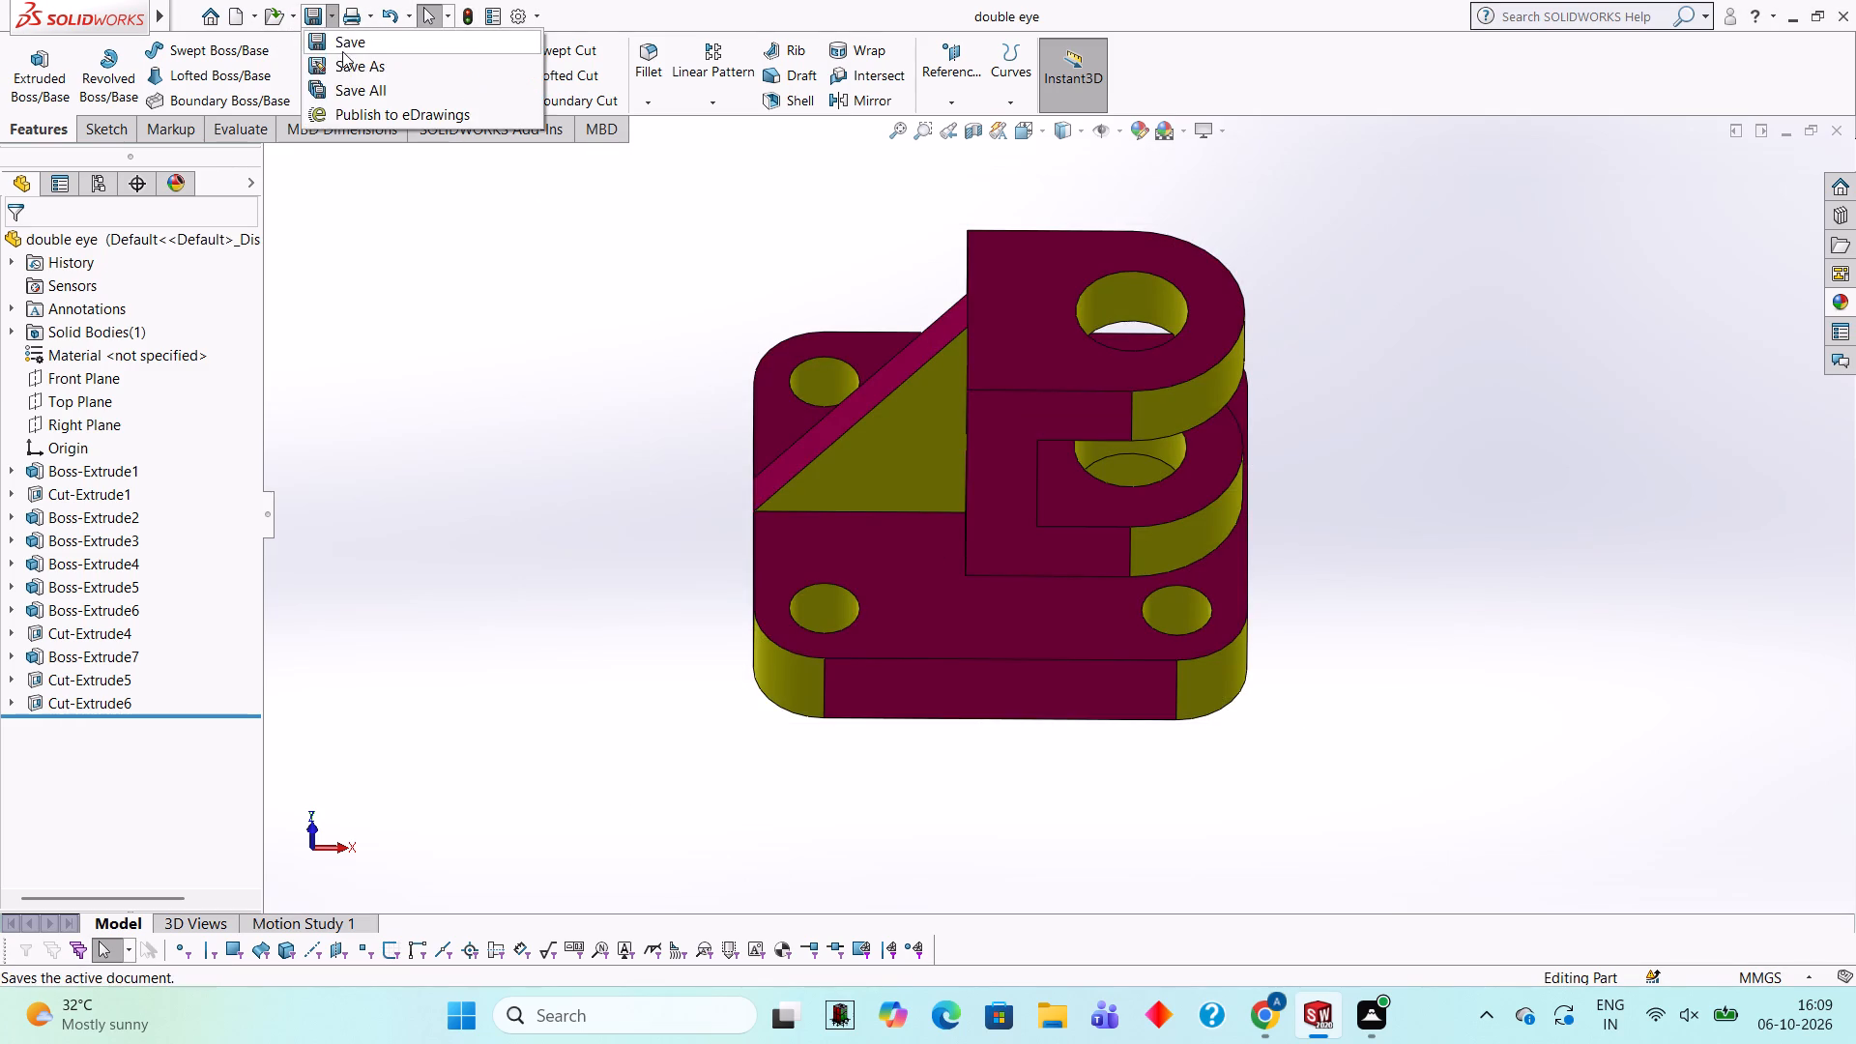
pyautogui.click(342, 51)
pyautogui.click(333, 17)
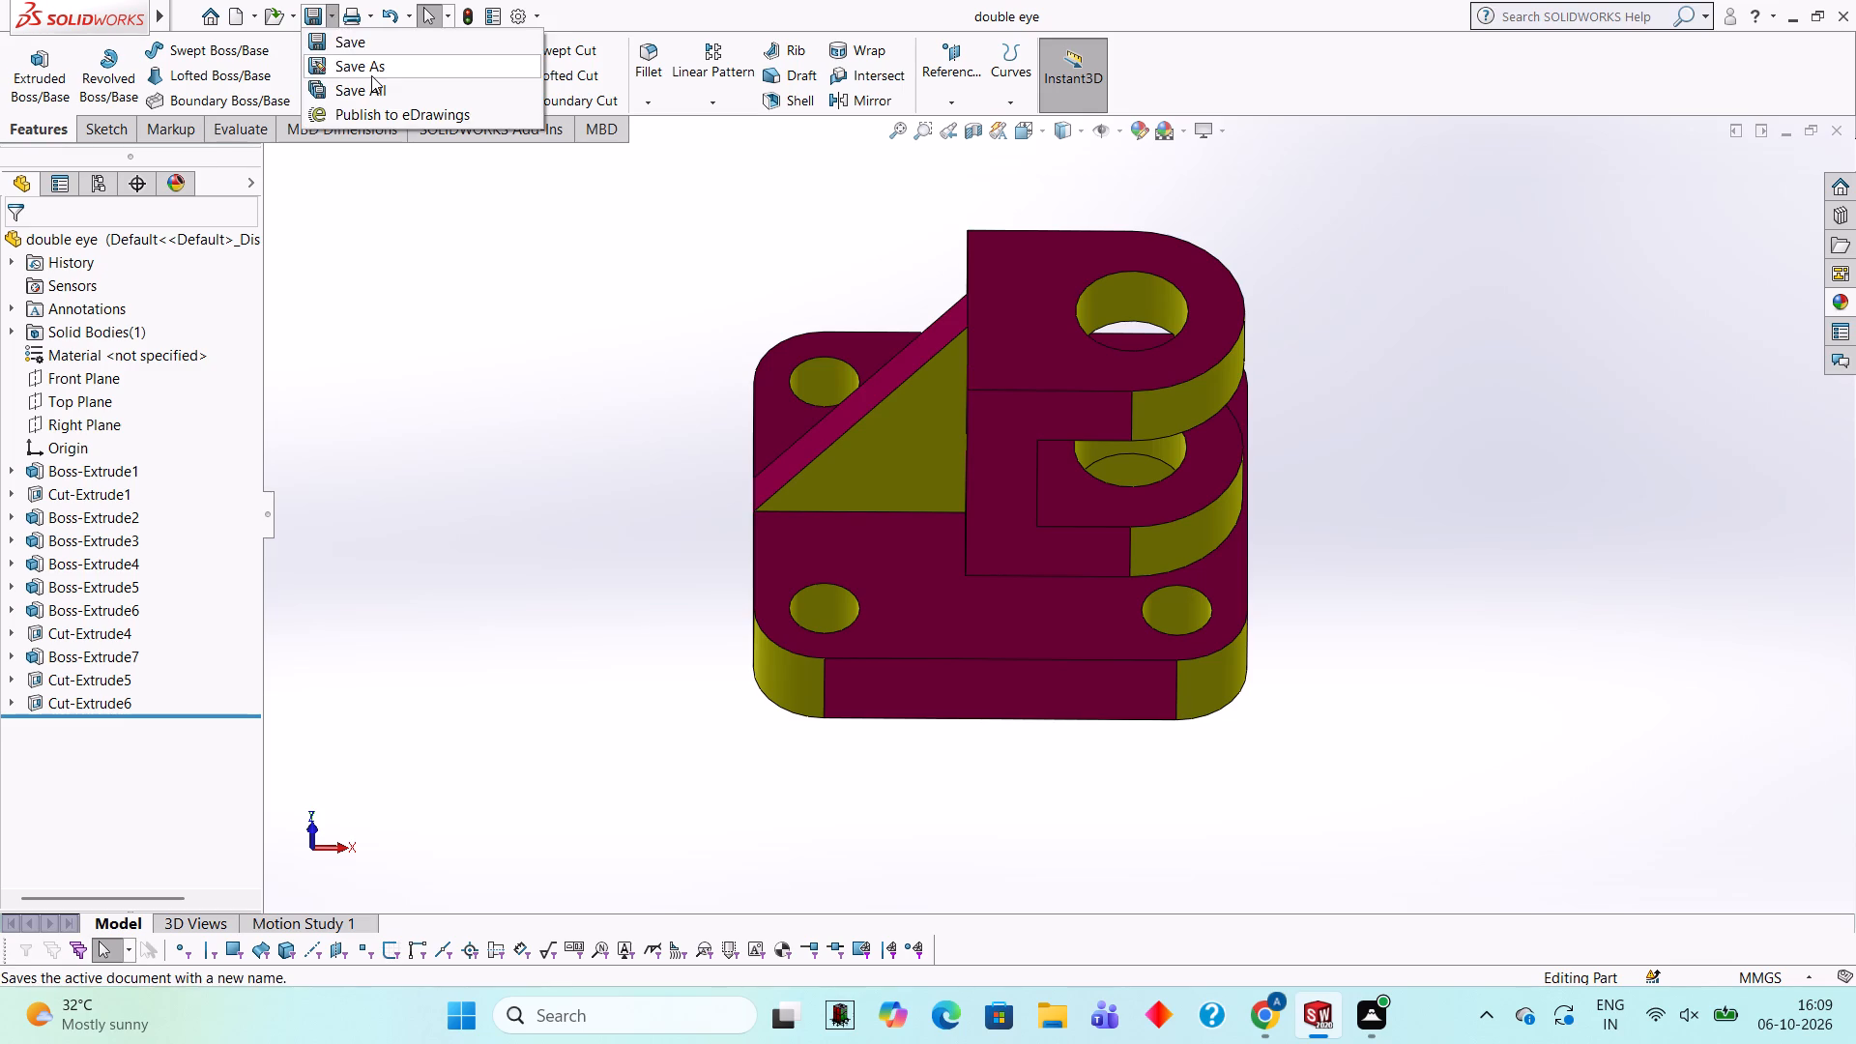
pyautogui.click(371, 75)
pyautogui.click(957, 541)
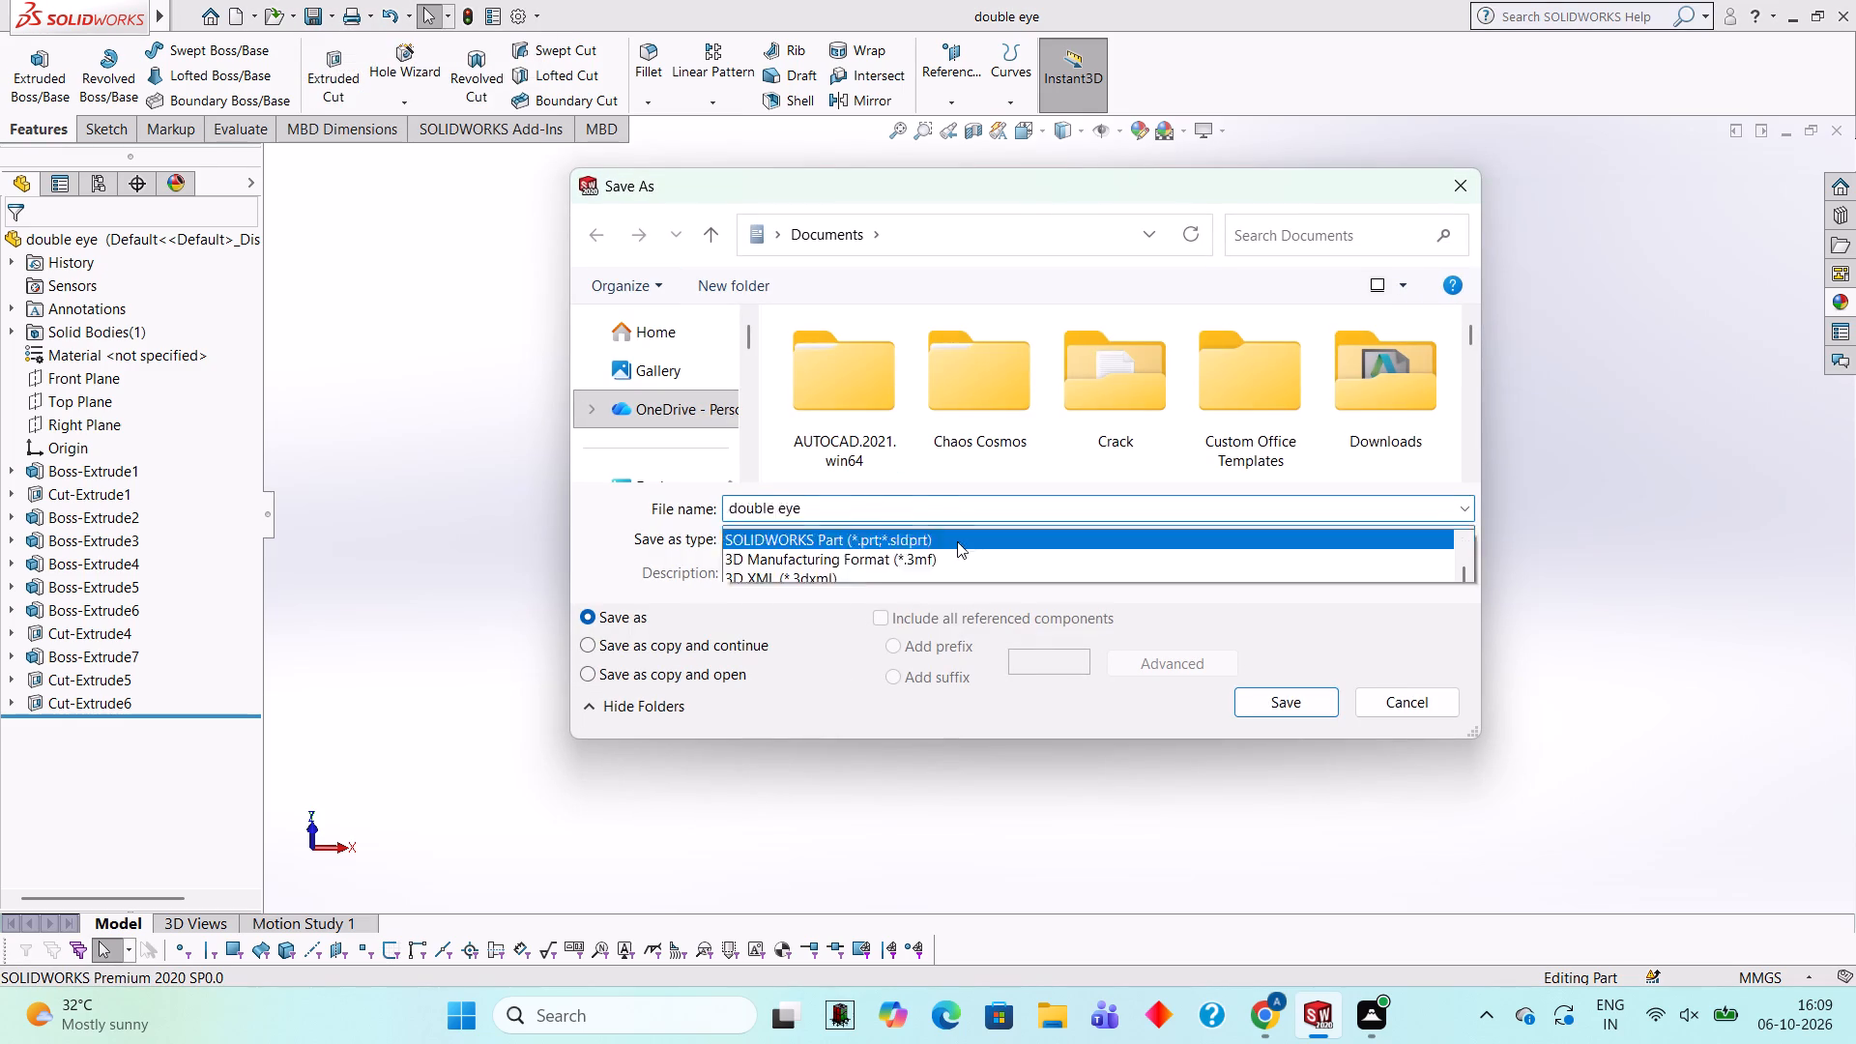
pyautogui.click(804, 148)
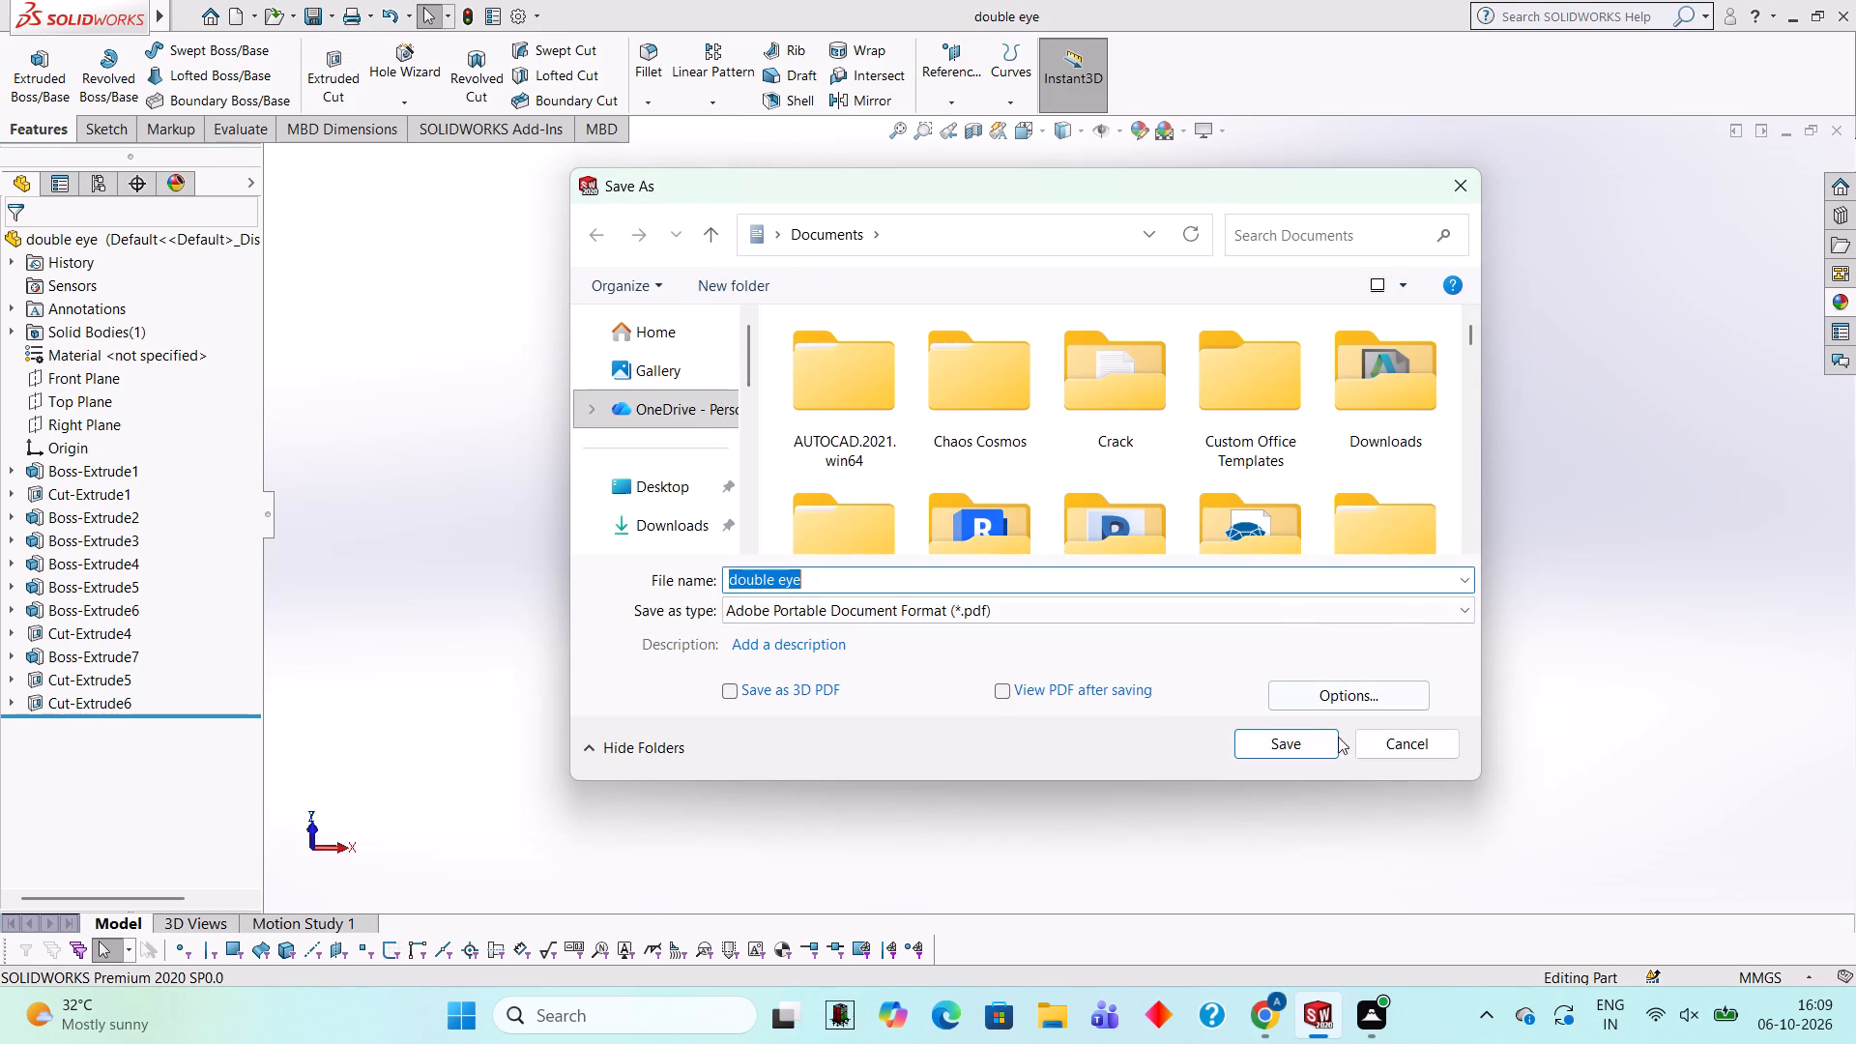
pyautogui.click(1307, 739)
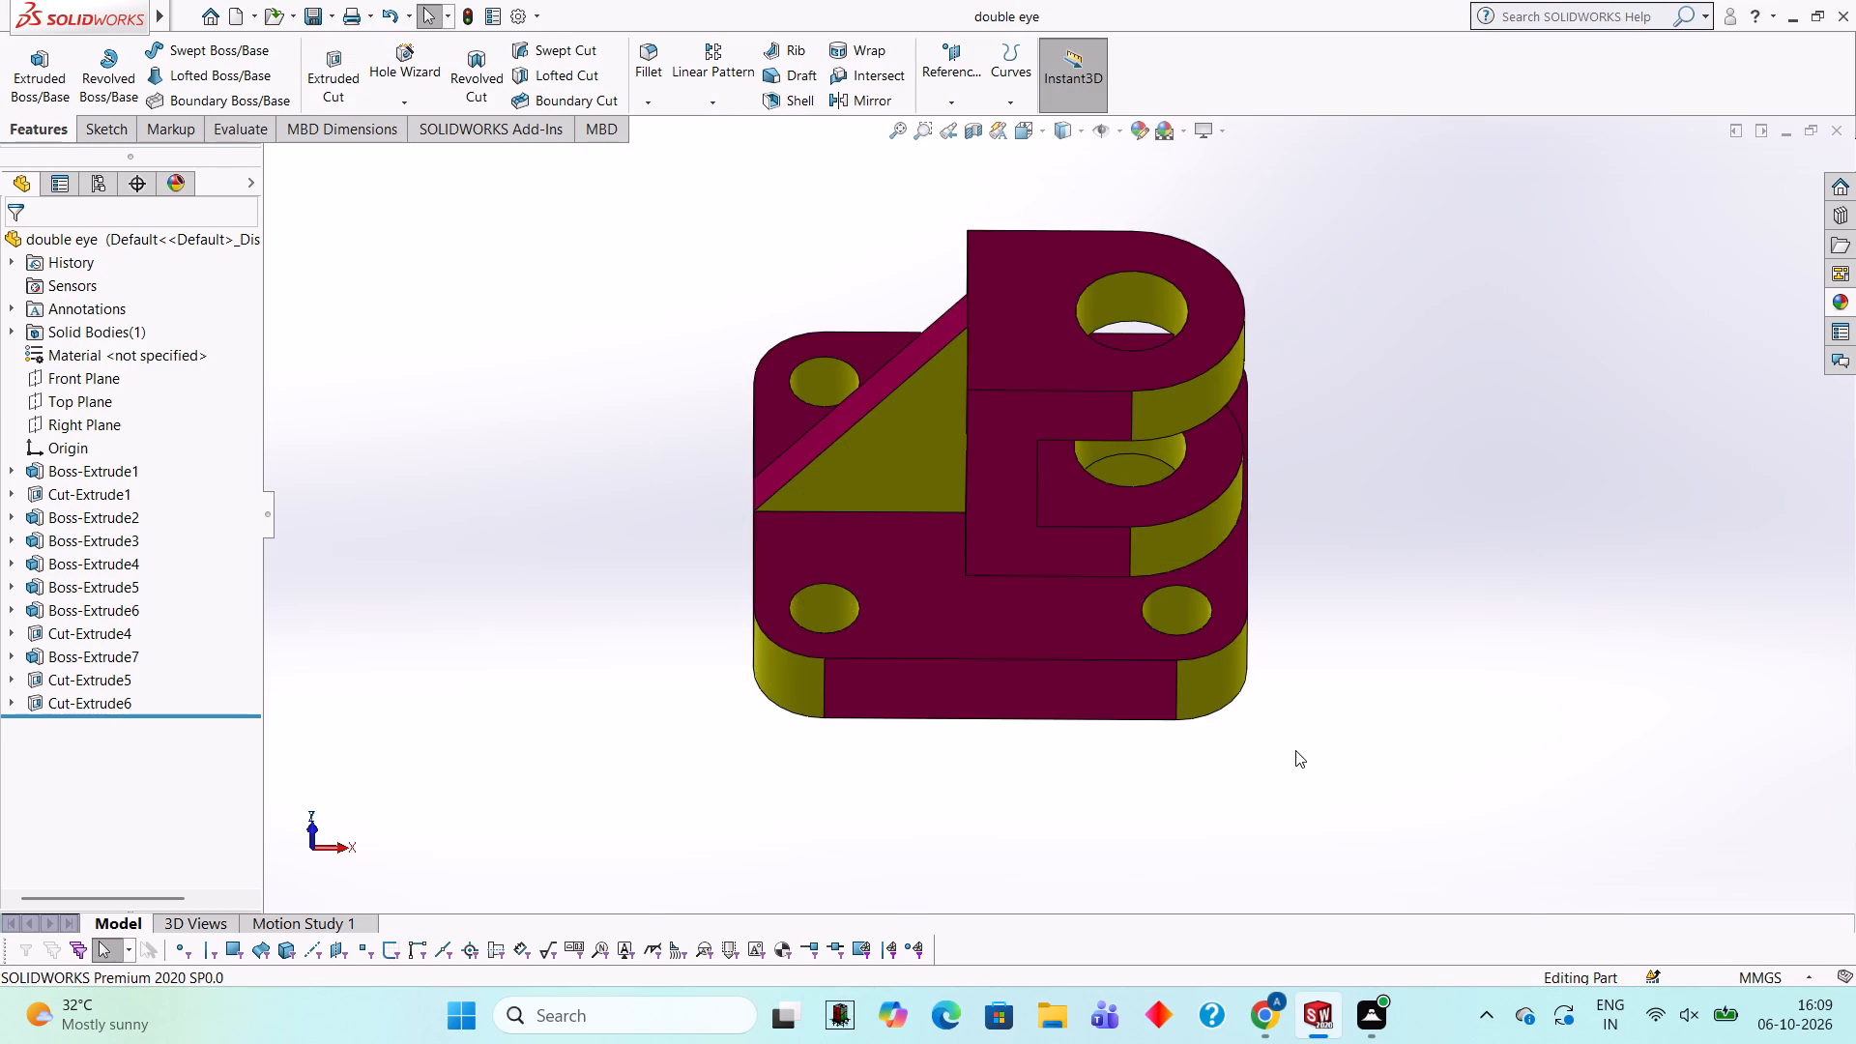